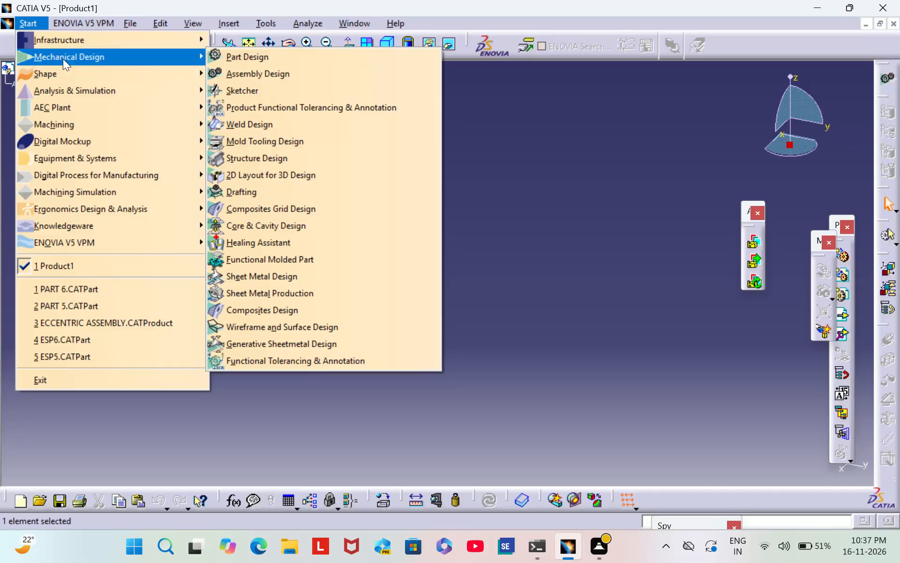
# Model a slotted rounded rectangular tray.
# Create a new product in the Assembly Design workbench.
pyautogui.click(250, 74)
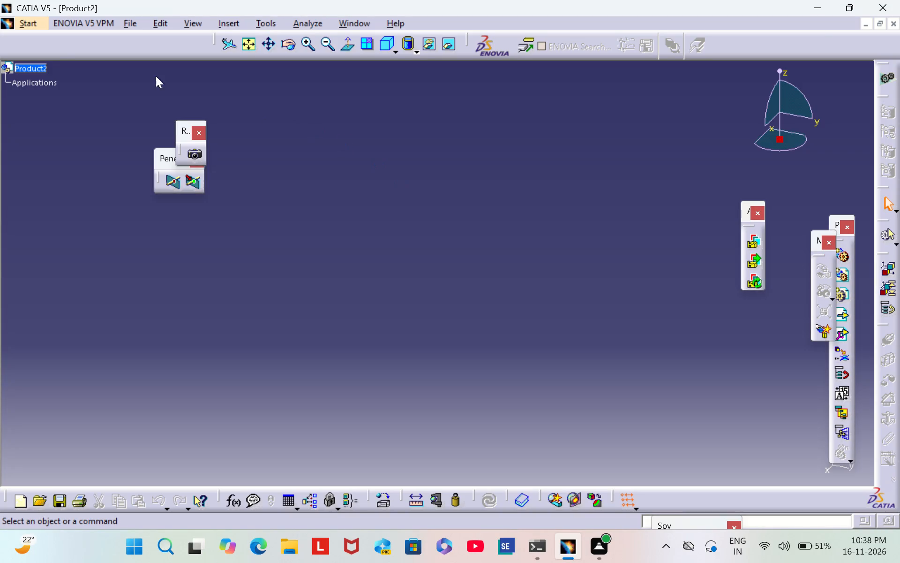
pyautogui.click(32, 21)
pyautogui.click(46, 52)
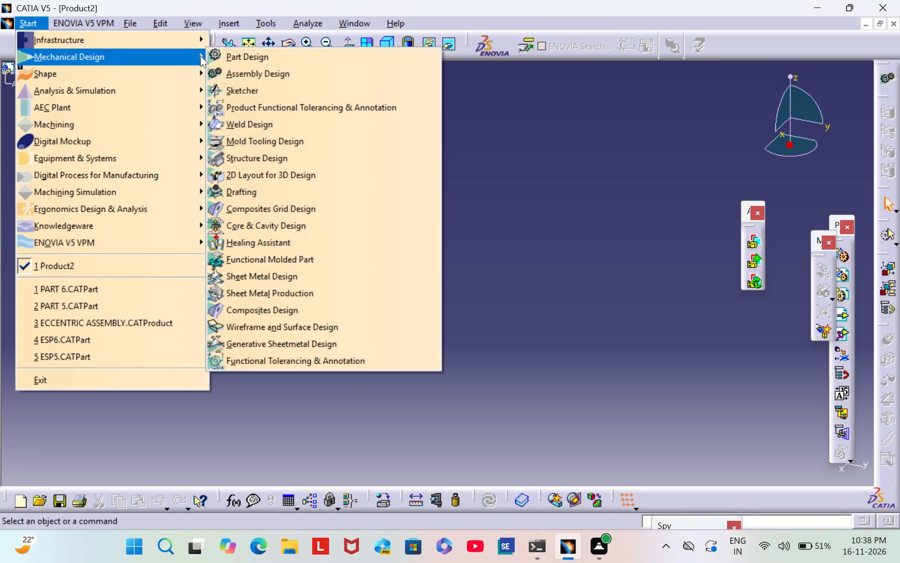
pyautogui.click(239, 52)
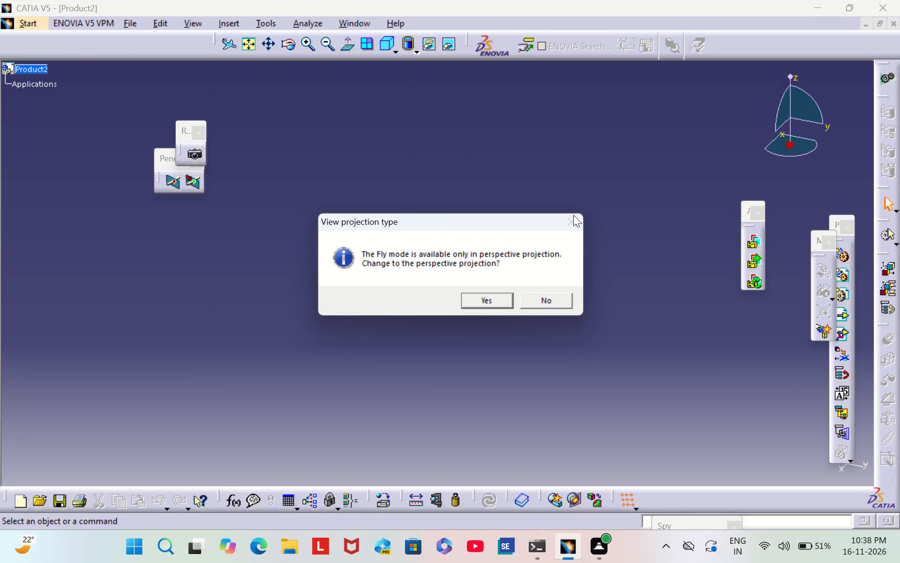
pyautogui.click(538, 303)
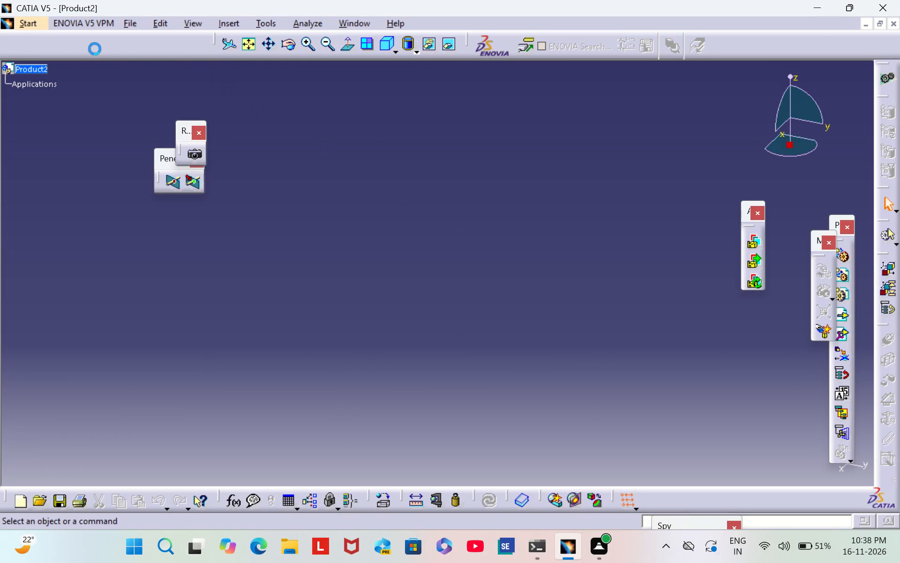
# Create a new part in the Part Design workbench, keeping the default part name and hybrid design enabled.
pyautogui.click(27, 24)
pyautogui.click(52, 53)
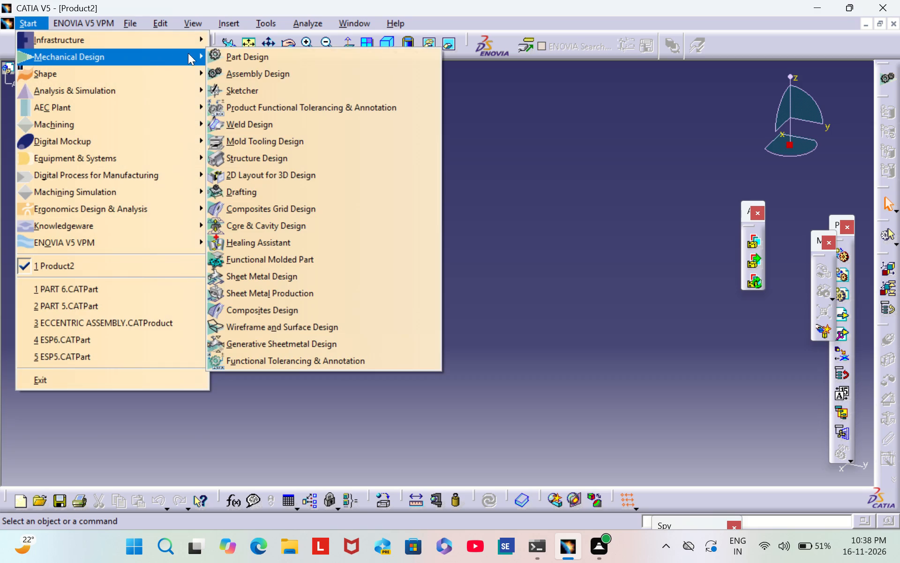
pyautogui.click(234, 51)
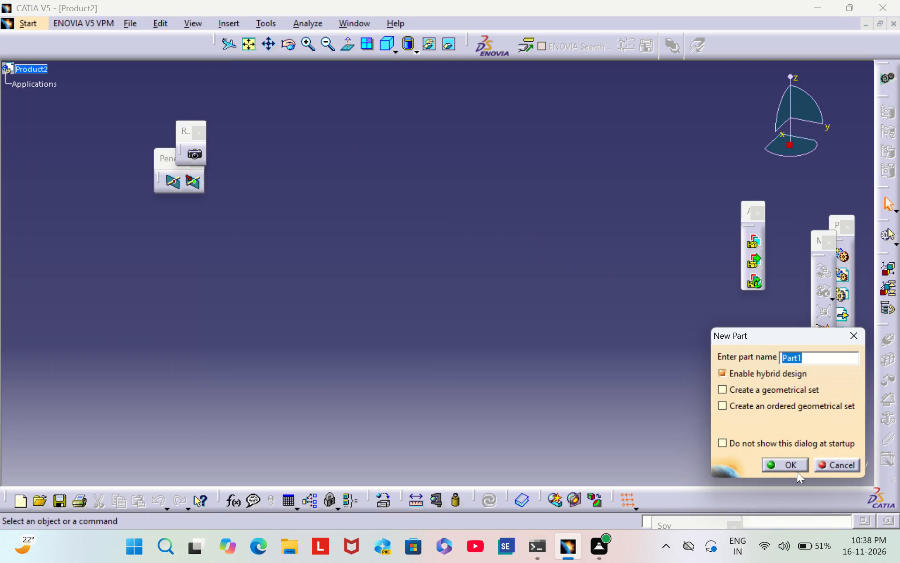
pyautogui.click(790, 464)
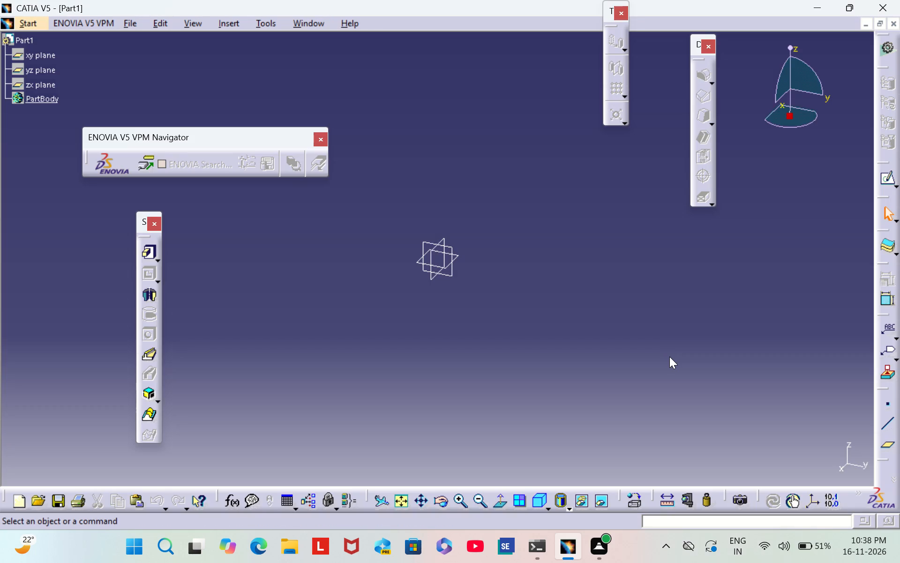
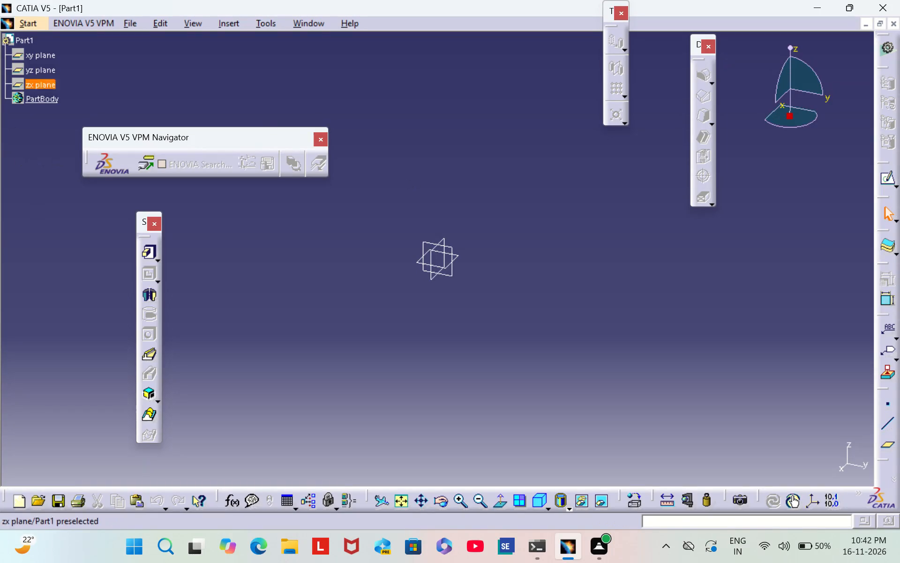
# Switch the part to the Wireframe and Surface Design workbench.
pyautogui.click(31, 18)
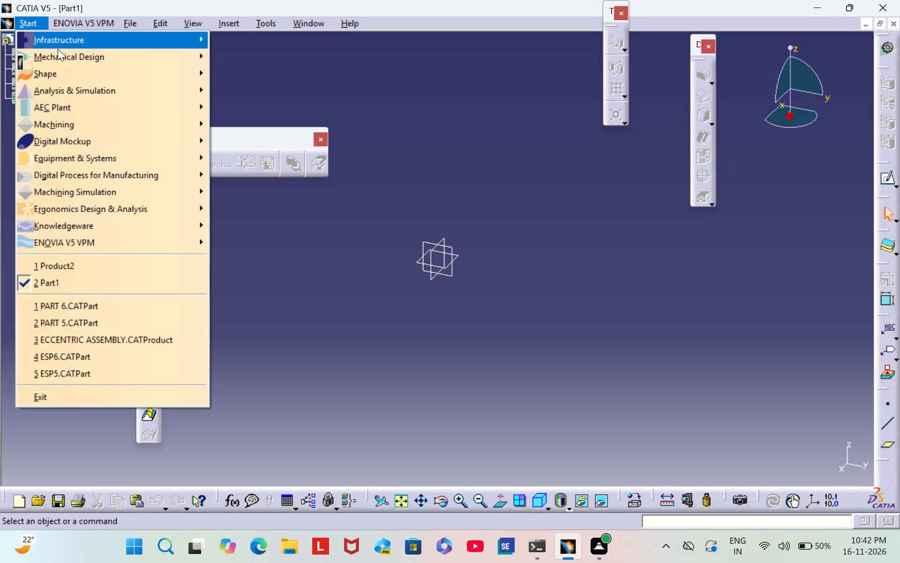
pyautogui.click(59, 49)
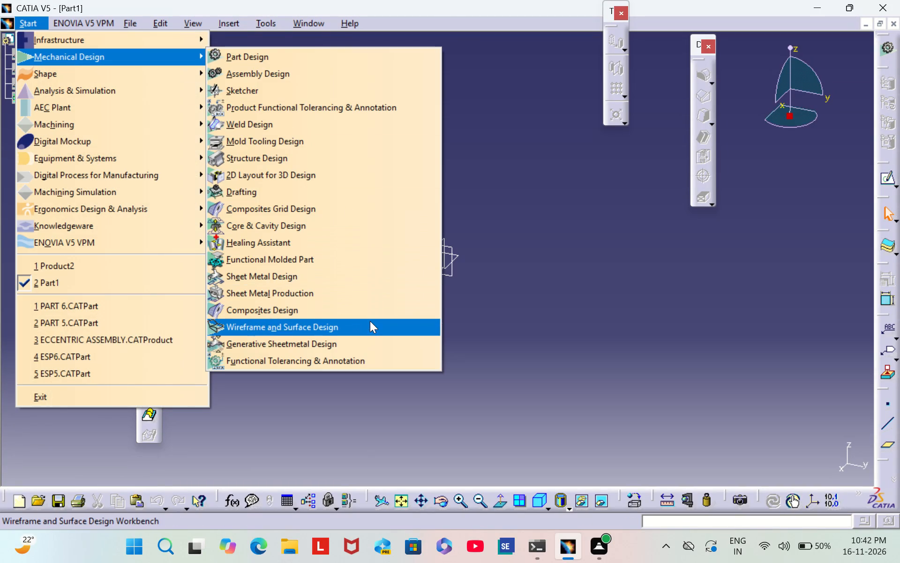
pyautogui.click(370, 323)
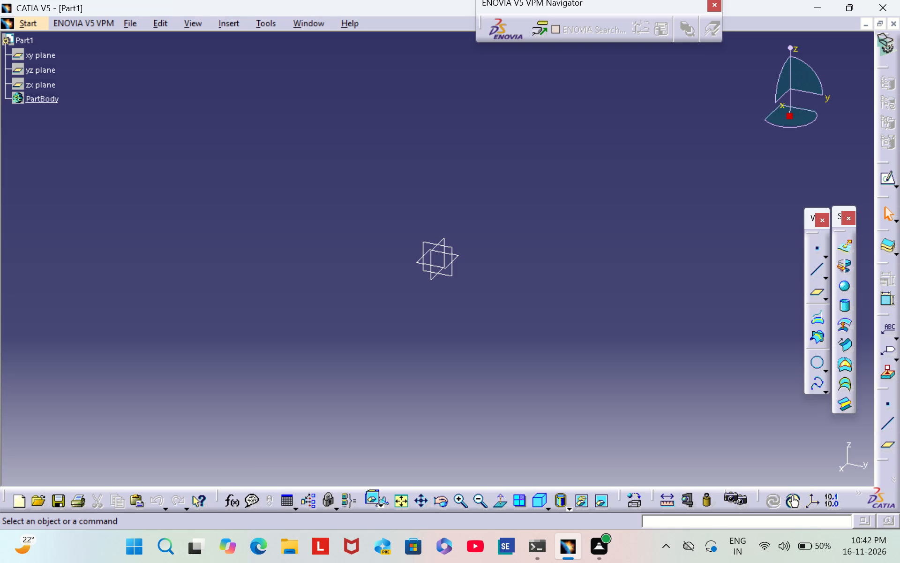
# On the xy plane, sketch a centered rectangle about 147 mm wide and 76 mm high, centred on the origin.
pyautogui.click(39, 58)
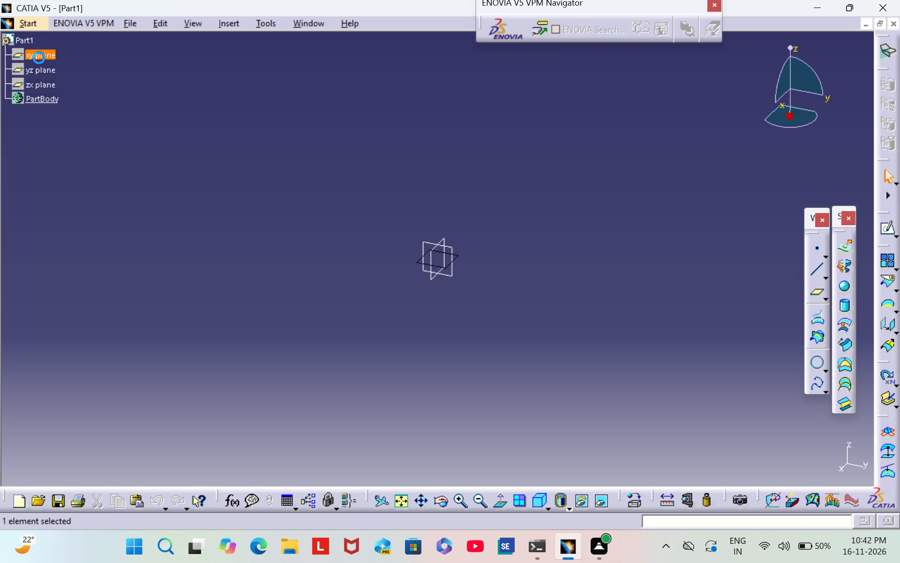
pyautogui.click(885, 234)
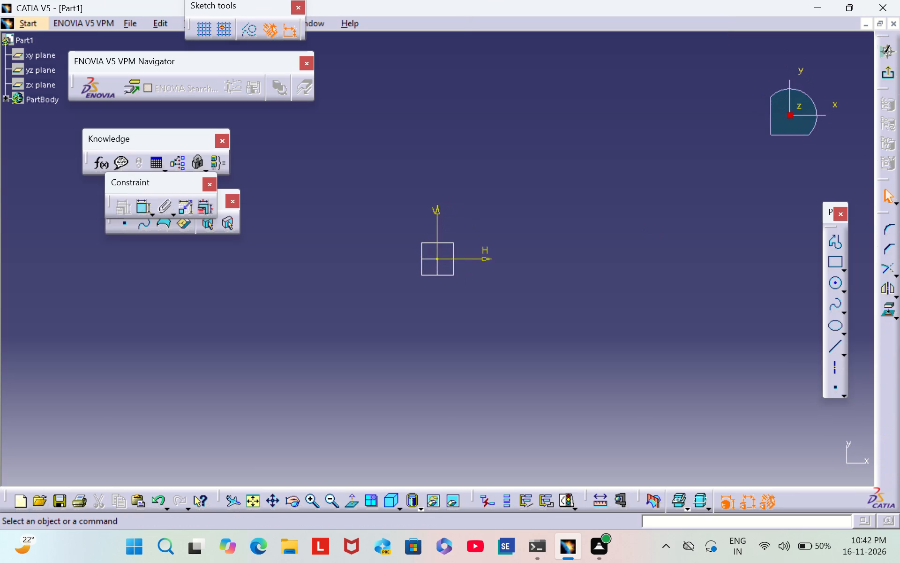
pyautogui.click(844, 265)
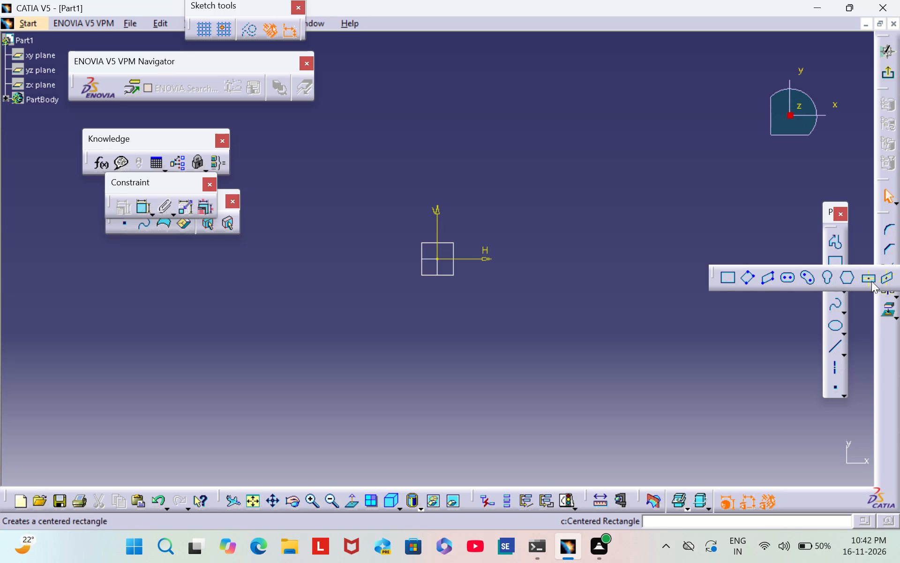
pyautogui.click(871, 279)
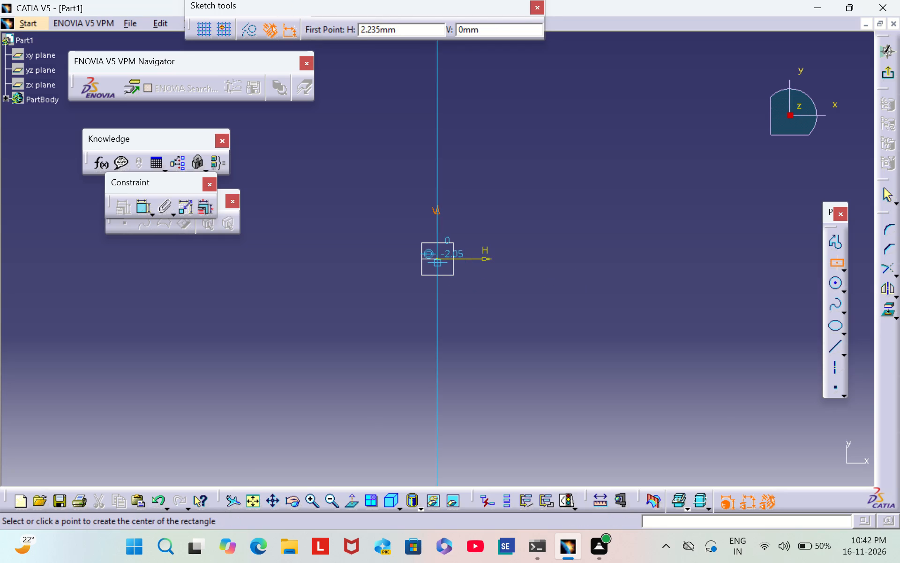
pyautogui.click(437, 258)
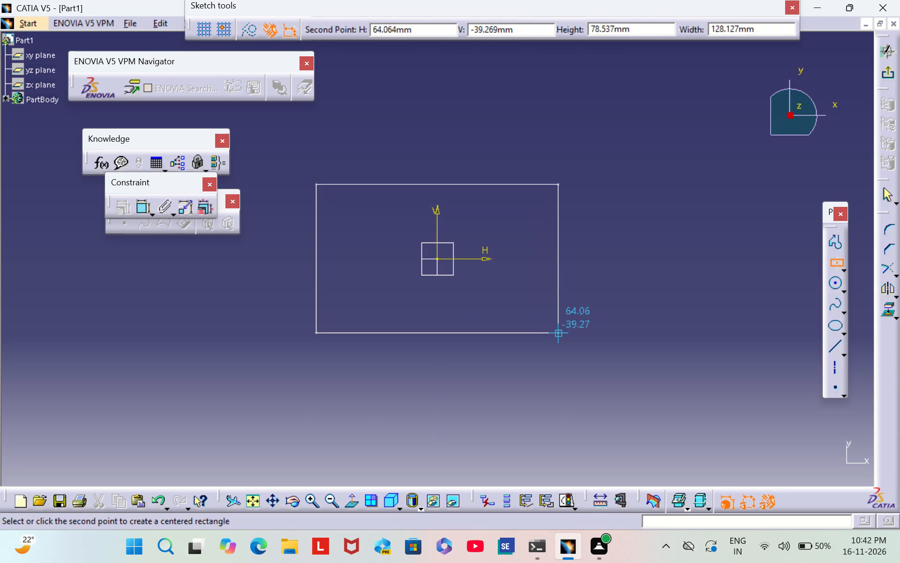
pyautogui.click(577, 329)
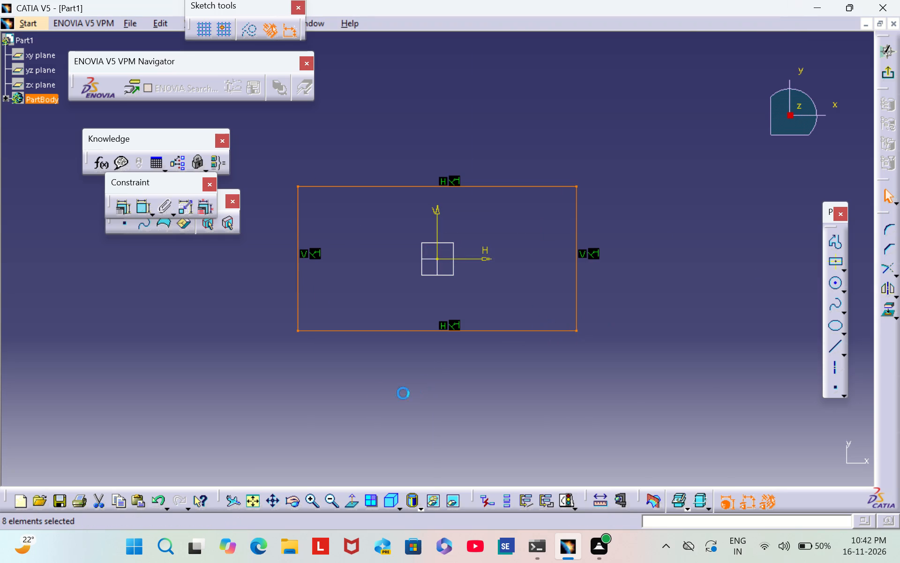
# Dimension the rectangle's height beside its right edge and its width below the bottom edge.
pyautogui.click(140, 208)
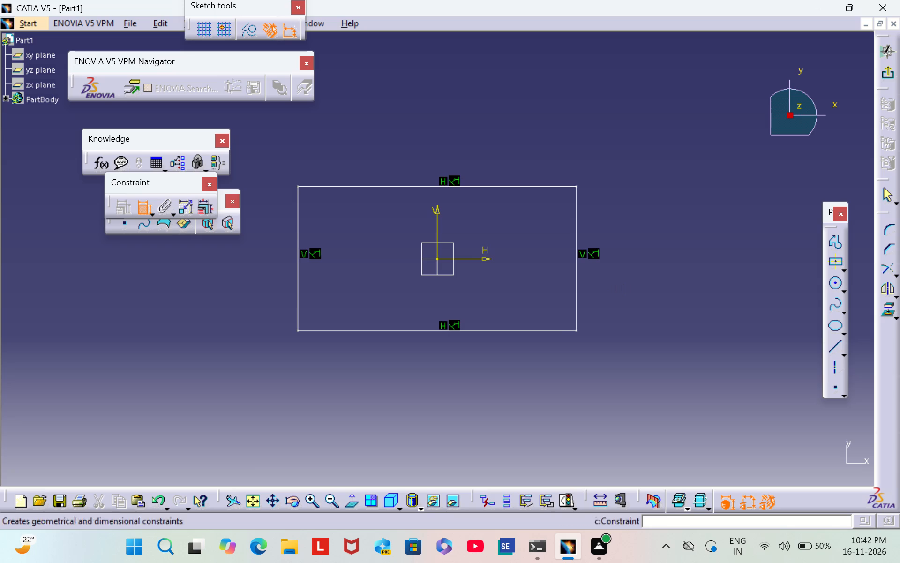
pyautogui.click(575, 299)
pyautogui.click(622, 270)
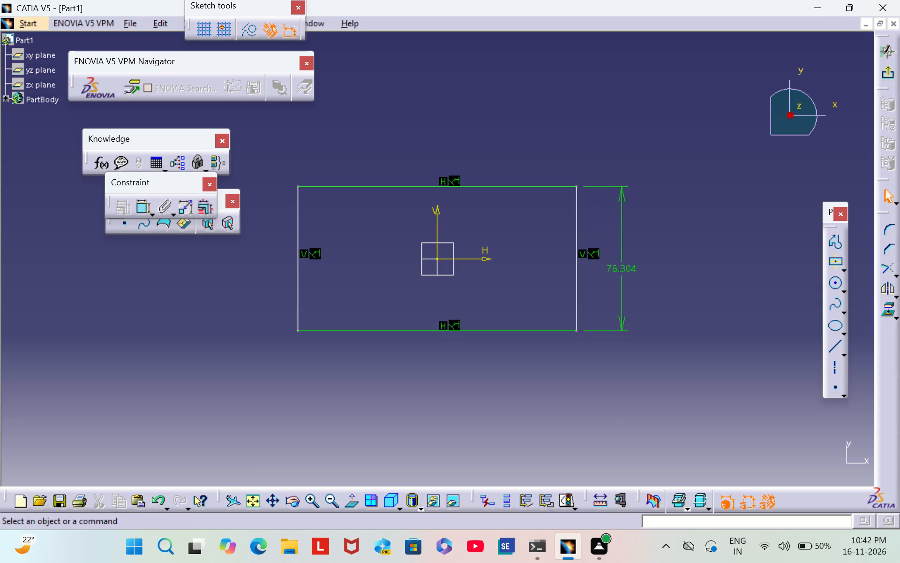
pyautogui.click(136, 210)
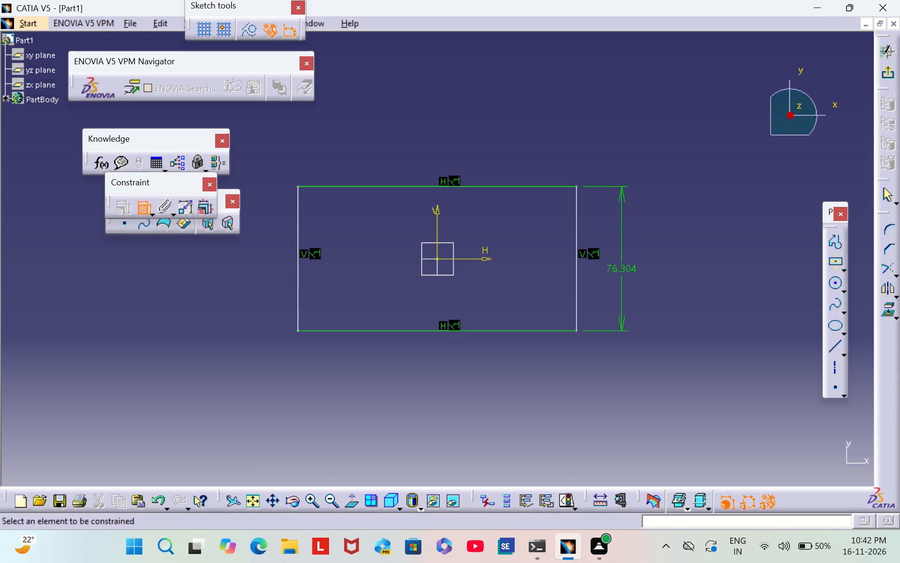
pyautogui.click(417, 329)
pyautogui.click(435, 375)
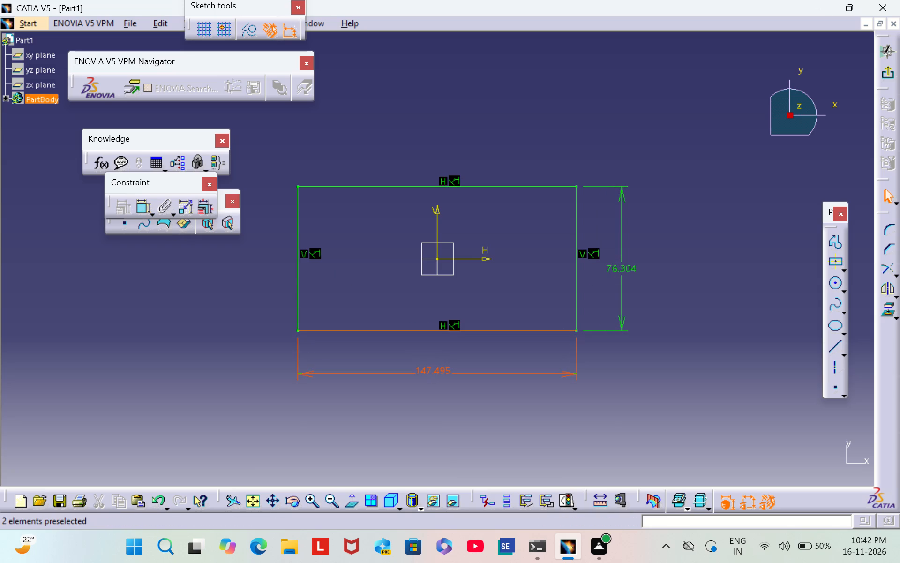
# Set the rectangle's width to 150 mm and its height to 75 mm.
pyautogui.doubleClick(436, 372)
pyautogui.press('BackSpace')
pyautogui.write('150')
pyautogui.press('Return')
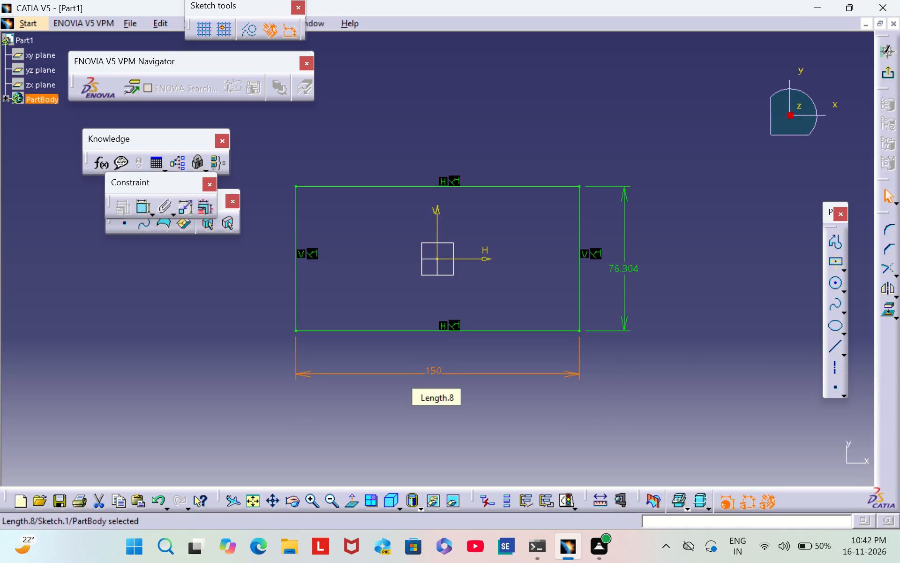
pyautogui.click(430, 451)
pyautogui.doubleClick(621, 269)
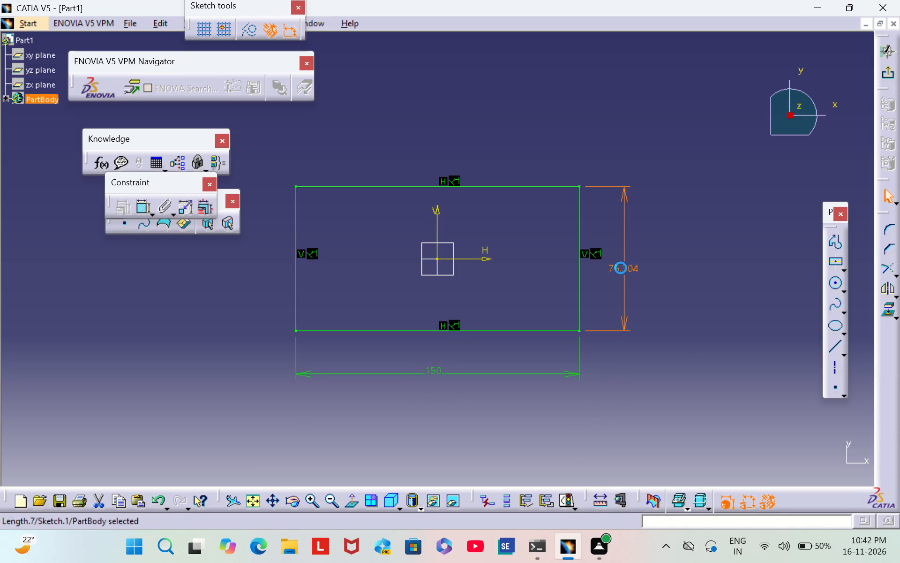
pyautogui.press('BackSpace')
pyautogui.write('75')
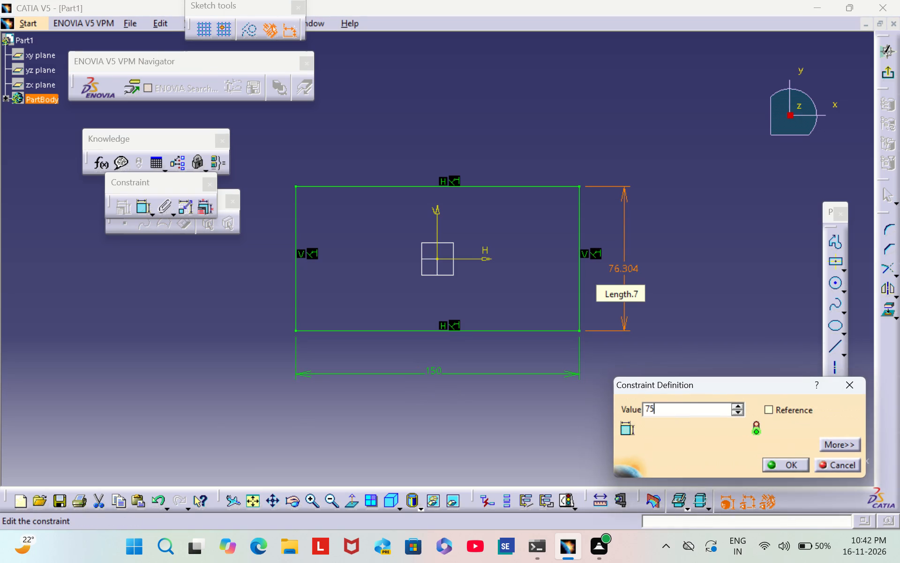
pyautogui.press('Return')
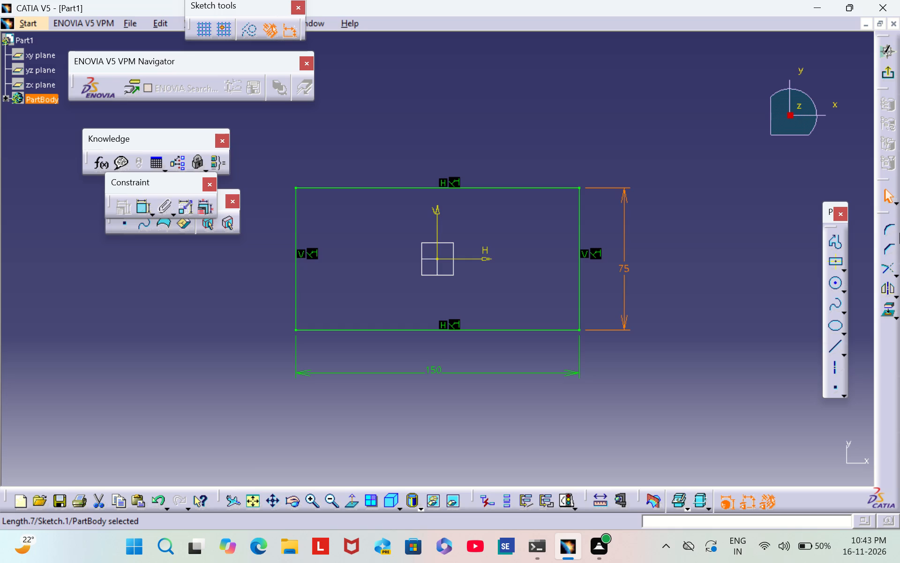
pyautogui.click(787, 327)
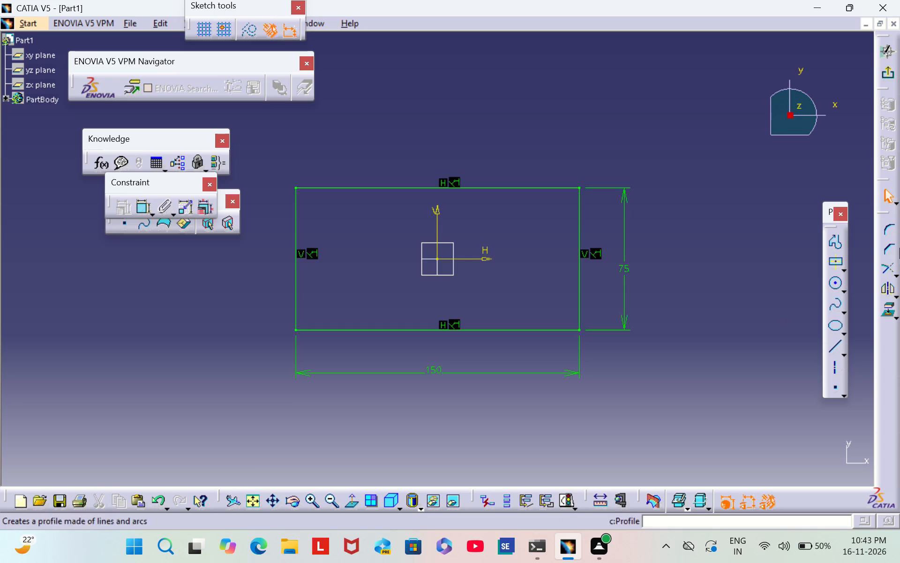
# Round the rectangle's upper-right corner with a 25 mm radius, converting the right edge's length constraint into a distance.
pyautogui.click(884, 230)
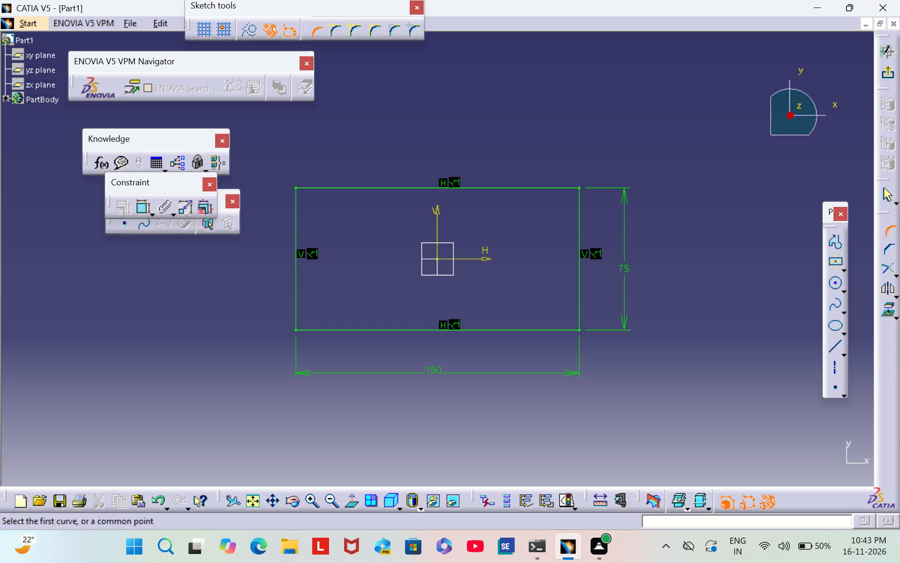
pyautogui.click(534, 188)
pyautogui.click(577, 225)
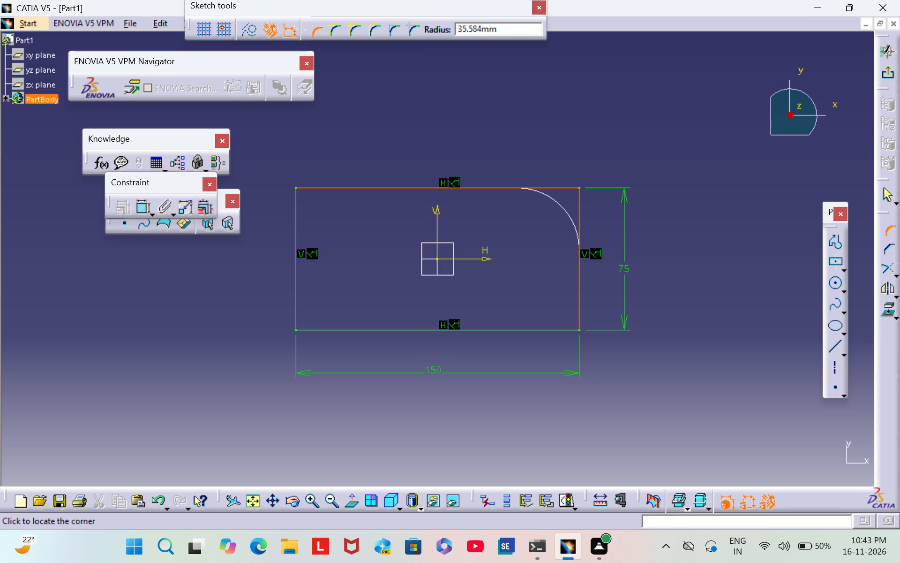
pyautogui.click(561, 211)
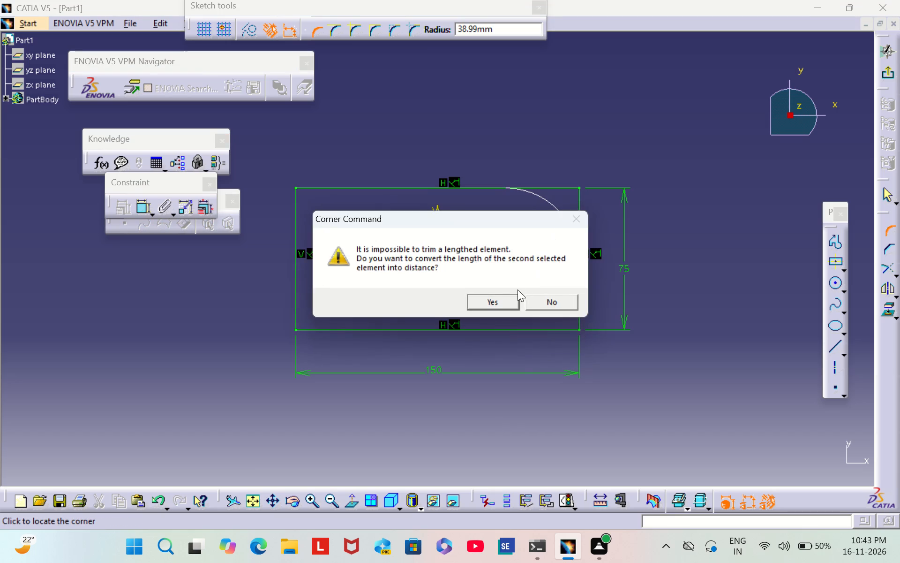
pyautogui.click(504, 297)
pyautogui.doubleClick(542, 220)
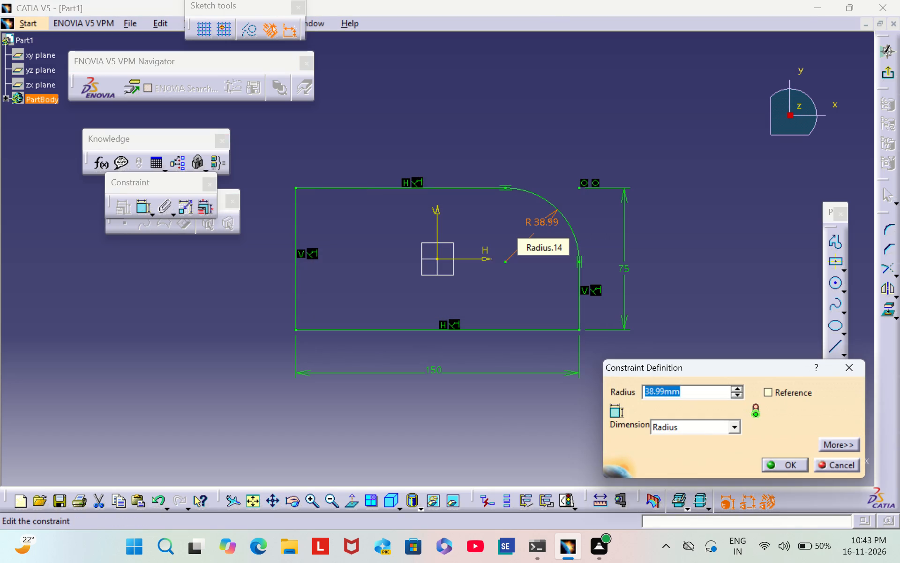
pyautogui.press('BackSpace')
pyautogui.write('25')
pyautogui.press('Return')
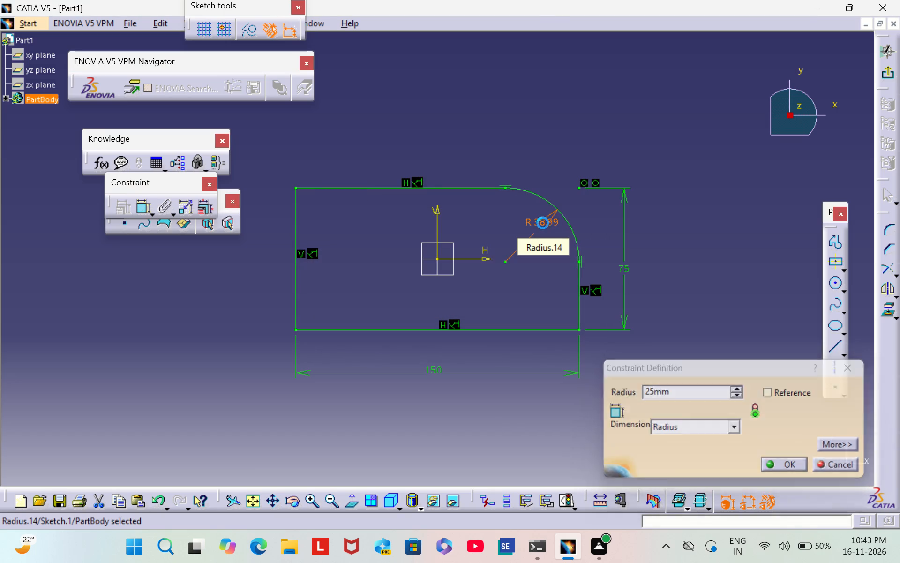
pyautogui.click(676, 211)
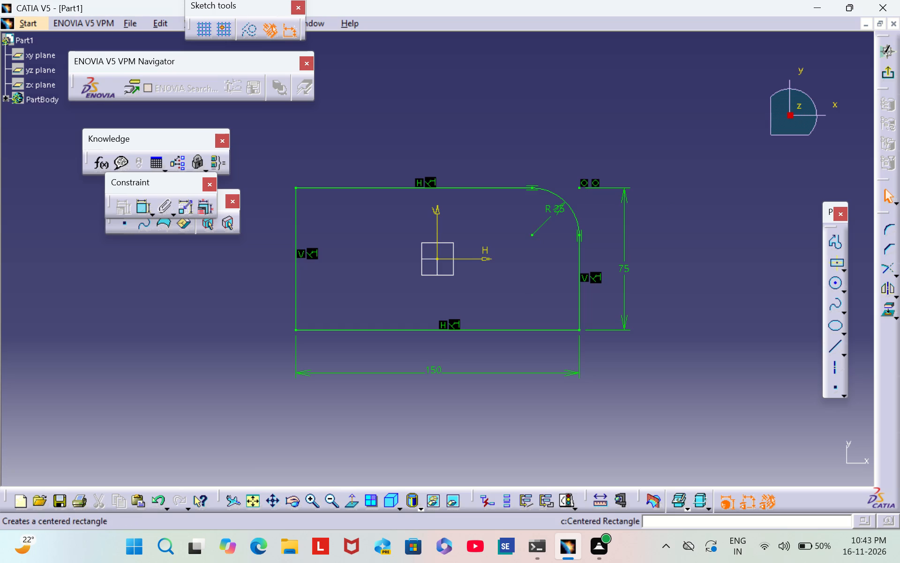
# Round the rectangle's lower-right corner with a 25 mm radius, converting the bottom edge's length constraint into a distance.
pyautogui.click(891, 226)
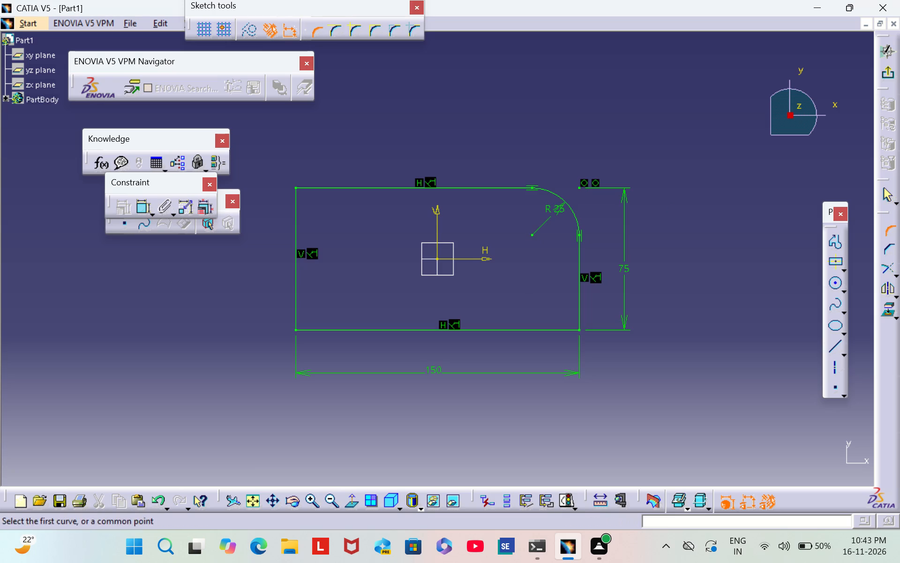
pyautogui.click(507, 329)
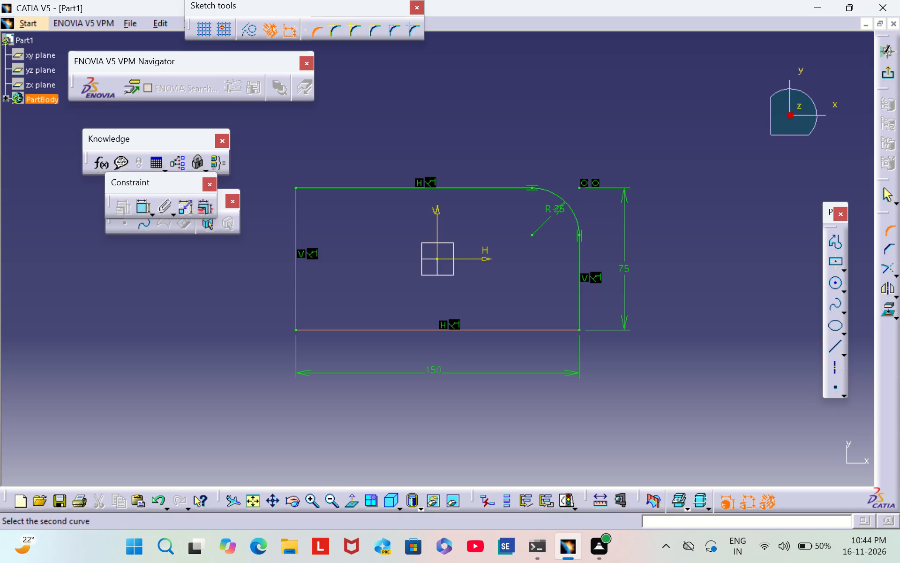
pyautogui.click(580, 289)
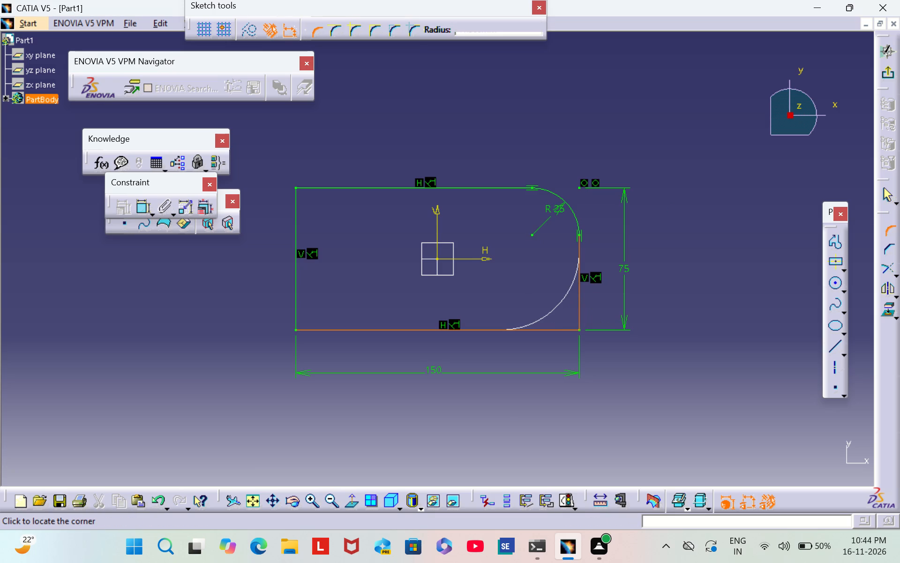
pyautogui.click(558, 305)
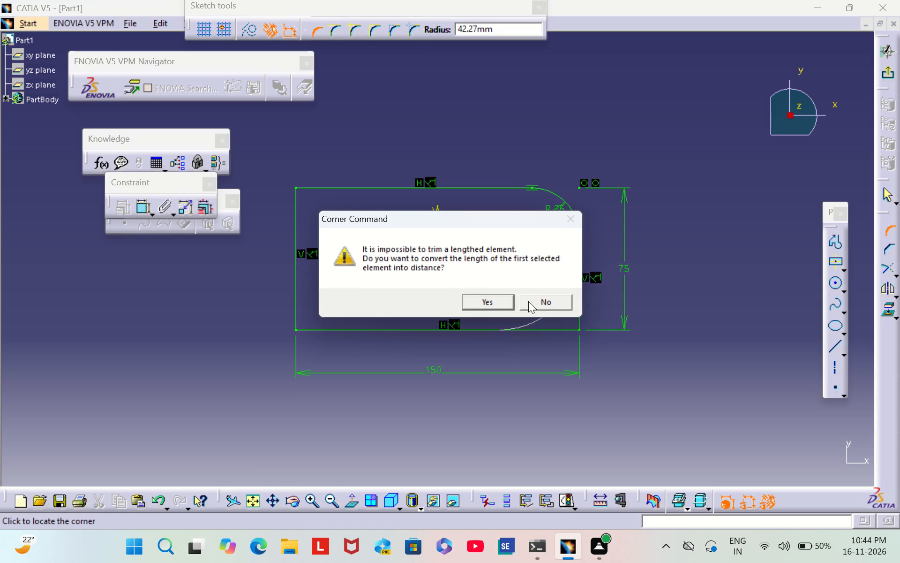
pyautogui.click(506, 303)
pyautogui.doubleClick(537, 288)
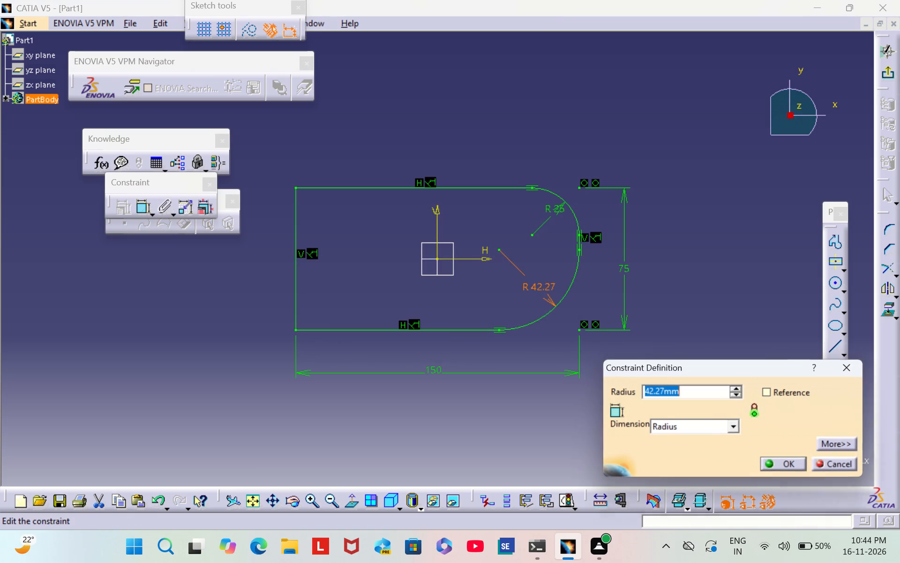
pyautogui.press('BackSpace')
pyautogui.write('25')
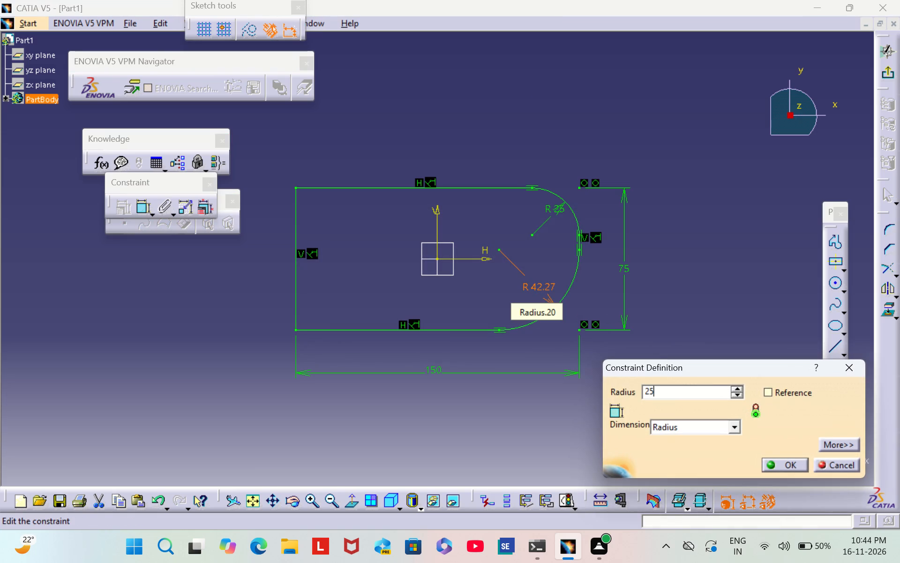
pyautogui.press('Return')
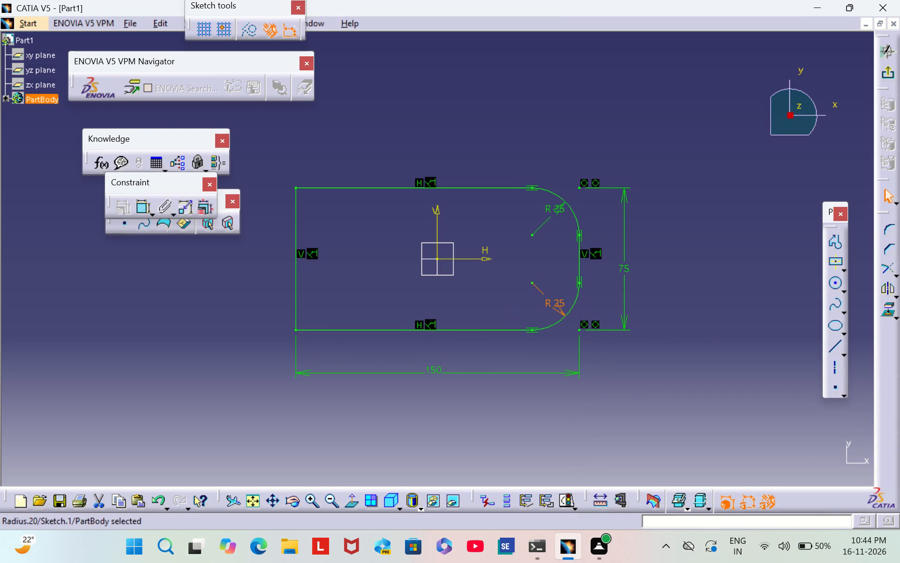
pyautogui.click(639, 269)
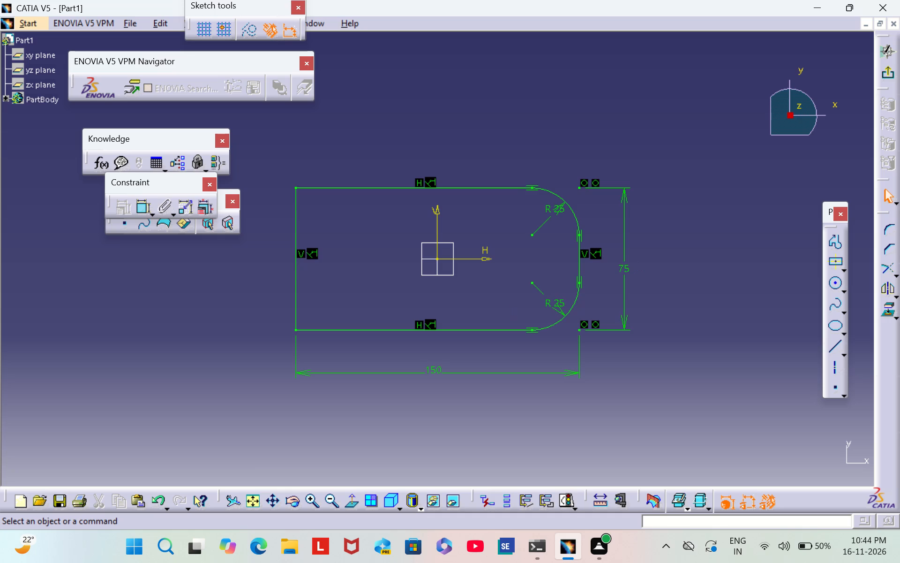
# Round the rectangle's upper-left corner with a 25 mm radius.
pyautogui.click(885, 235)
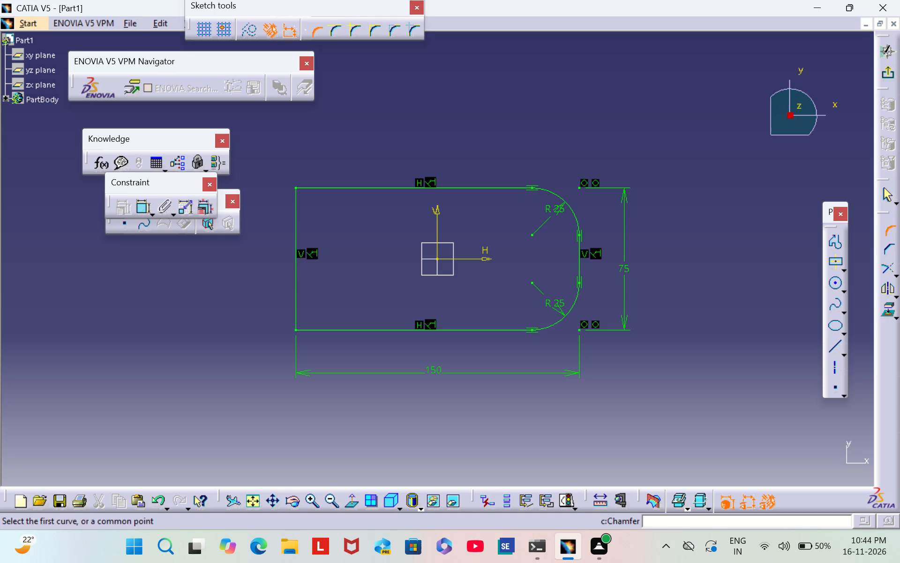
pyautogui.click(296, 228)
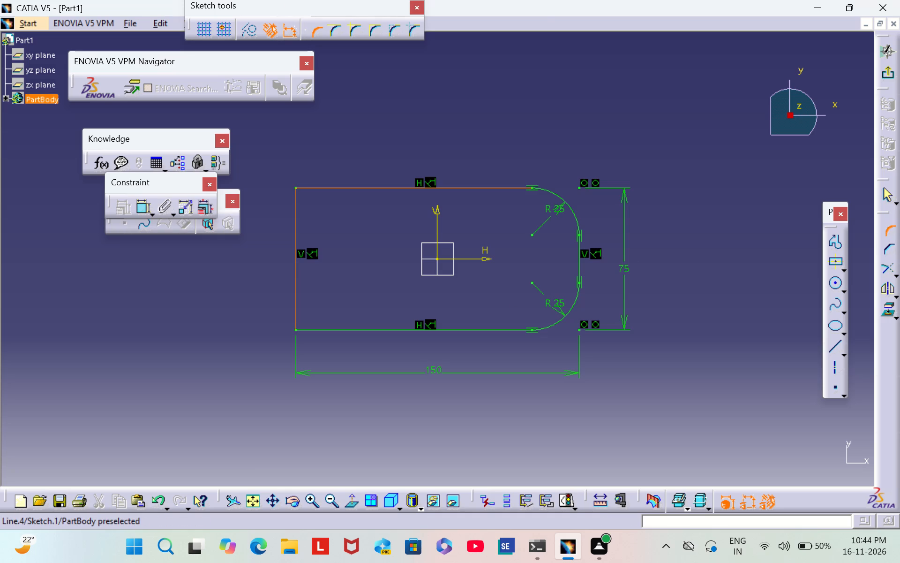
pyautogui.click(328, 189)
pyautogui.click(315, 209)
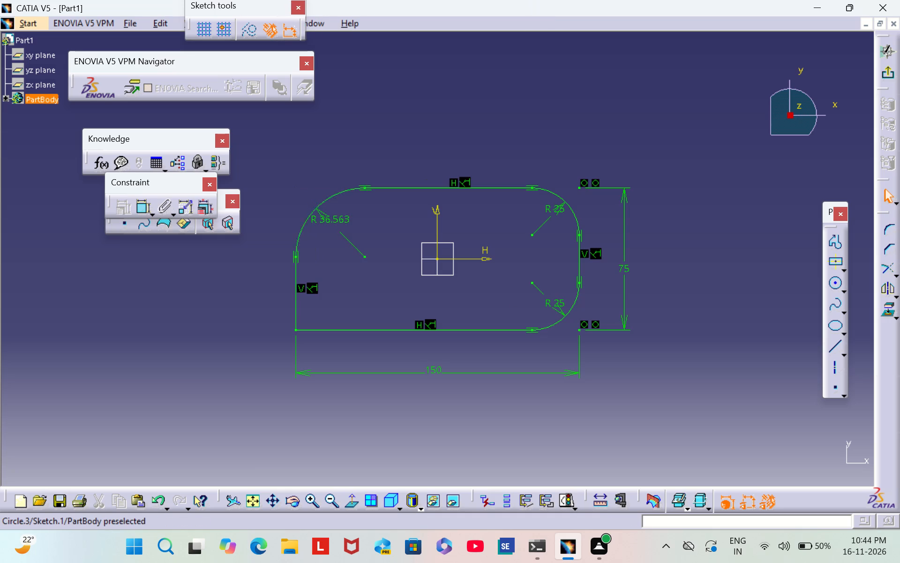
pyautogui.doubleClick(326, 216)
pyautogui.press('BackSpace')
pyautogui.write('25')
pyautogui.press('Return')
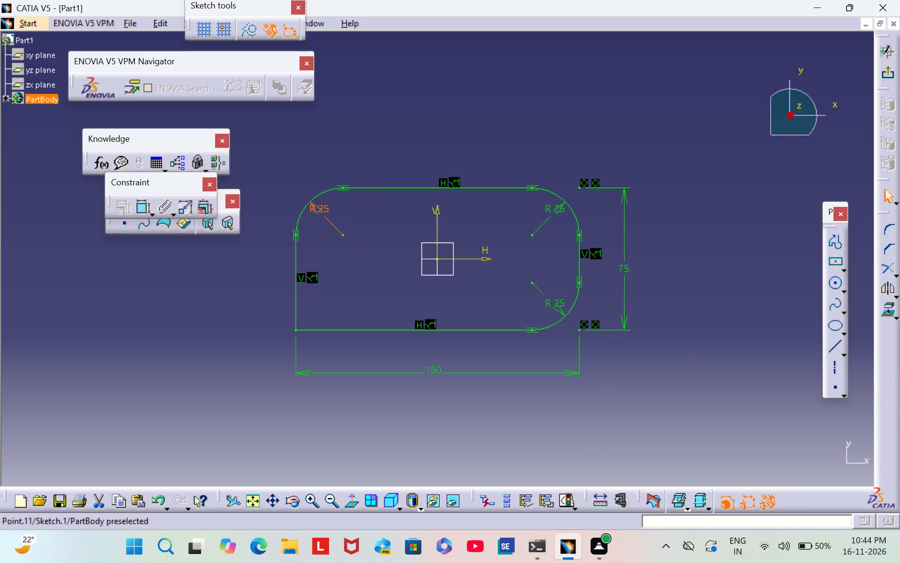
pyautogui.click(274, 250)
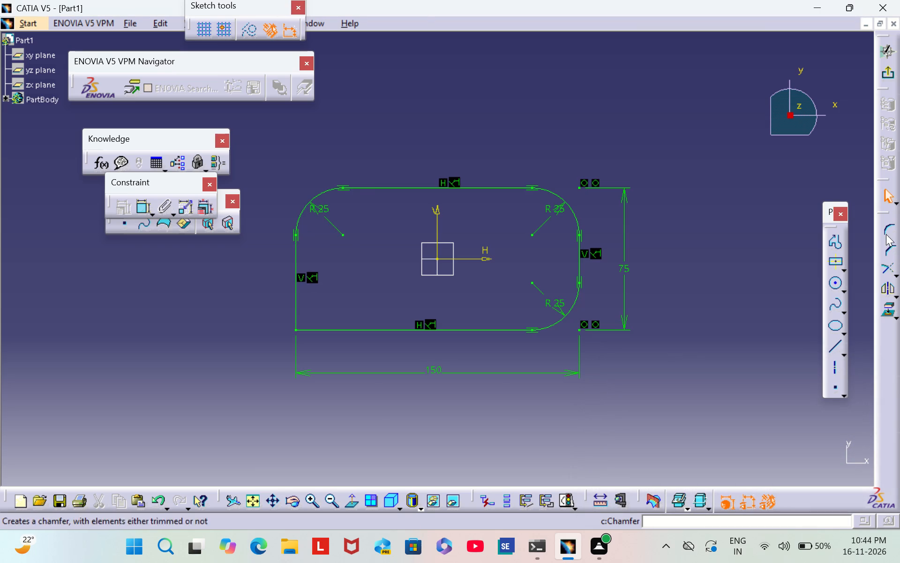
# Round the rectangle's lower-left corner with a 25 mm radius.
pyautogui.click(886, 234)
pyautogui.click(296, 294)
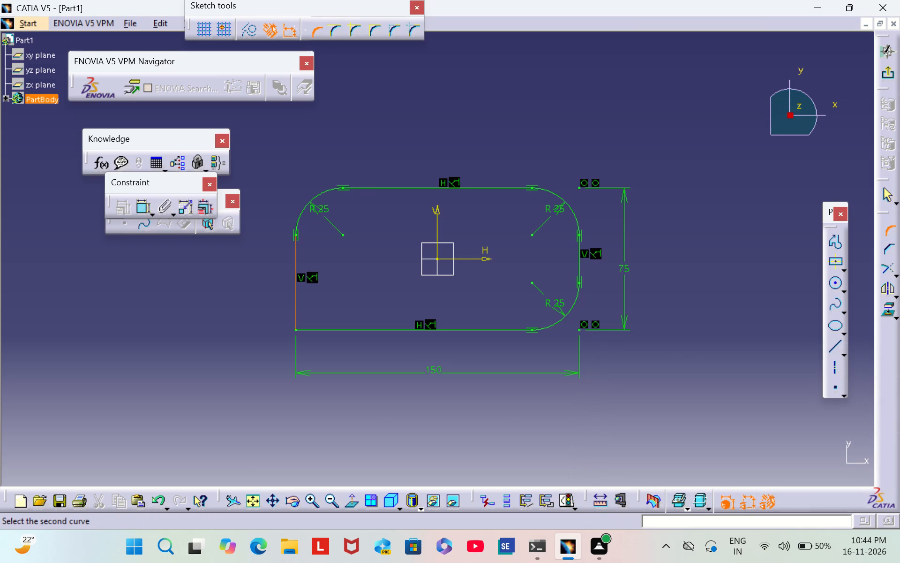
pyautogui.click(336, 331)
pyautogui.click(320, 316)
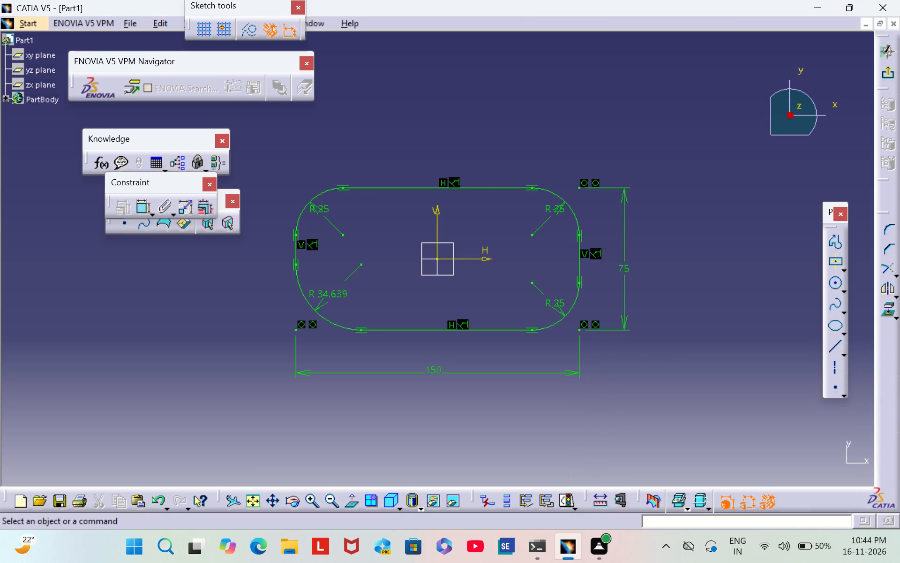
pyautogui.doubleClick(324, 294)
pyautogui.press('BackSpace')
pyautogui.write('25')
pyautogui.press('Return')
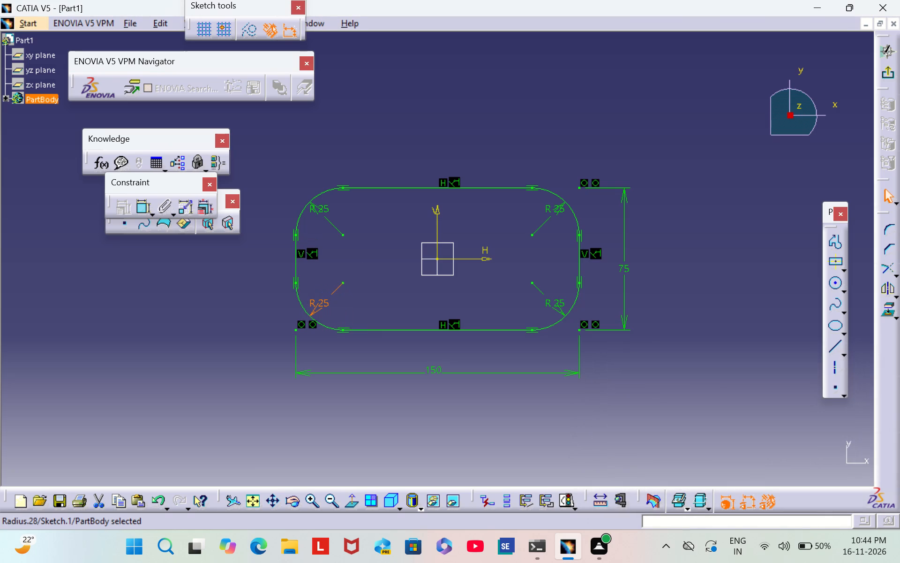
pyautogui.click(278, 305)
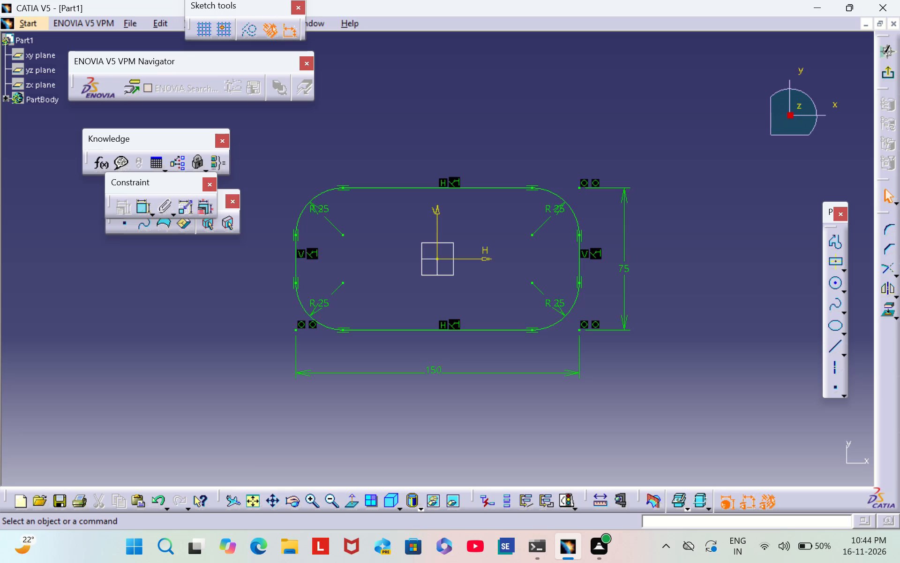
# Finish the rounded-rectangle sketch and open a new sketch on the zx plane.
pyautogui.click(886, 79)
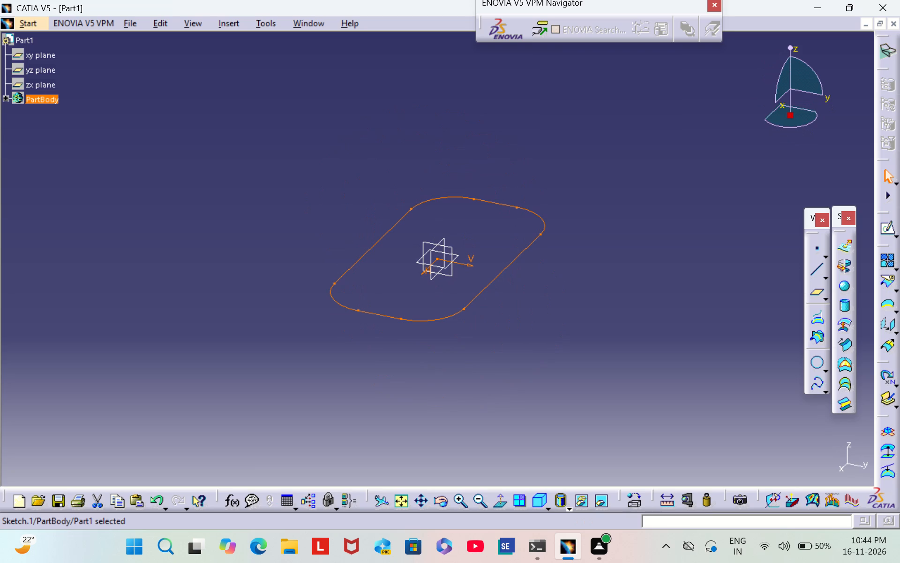
pyautogui.click(24, 86)
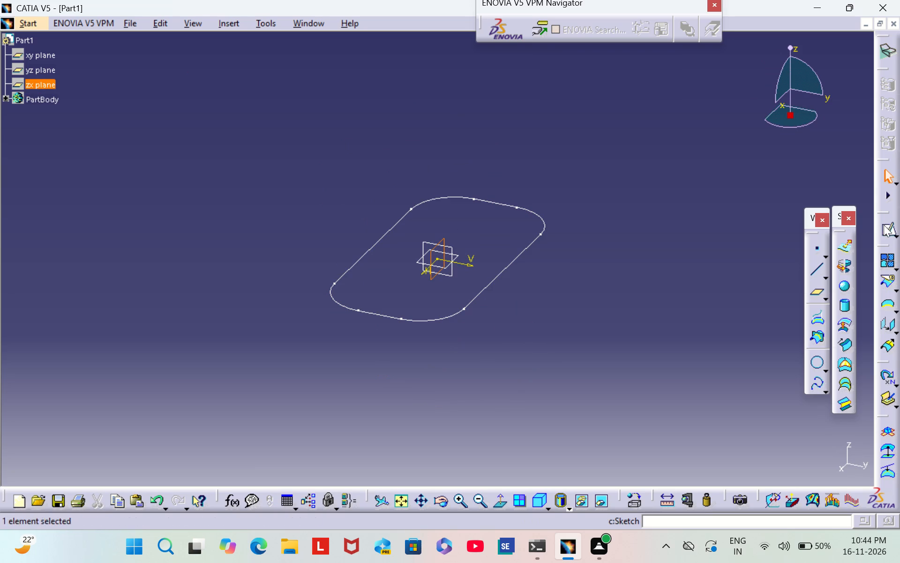
pyautogui.click(884, 231)
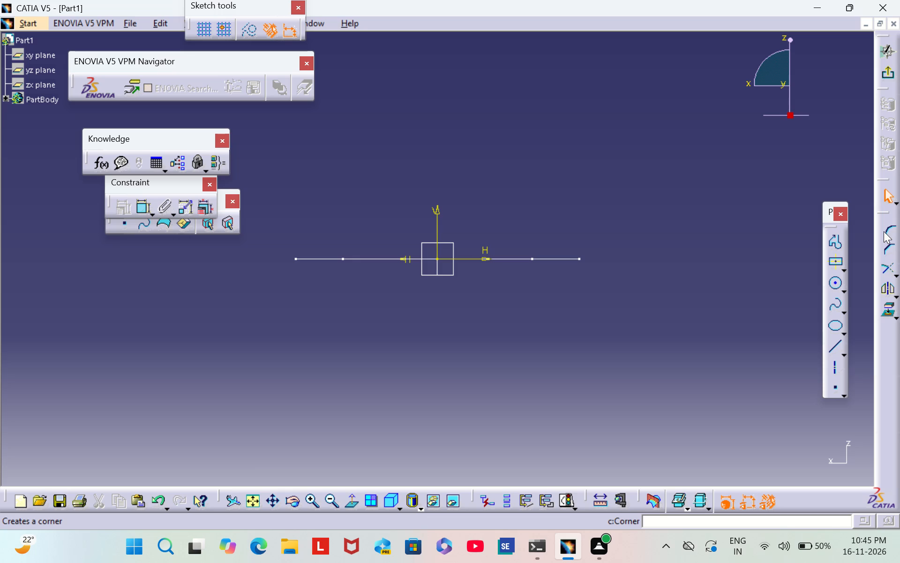
# Draw a vertical line about 32 mm long crossing the rounded rectangle's edge at its positive-H end.
pyautogui.click(839, 349)
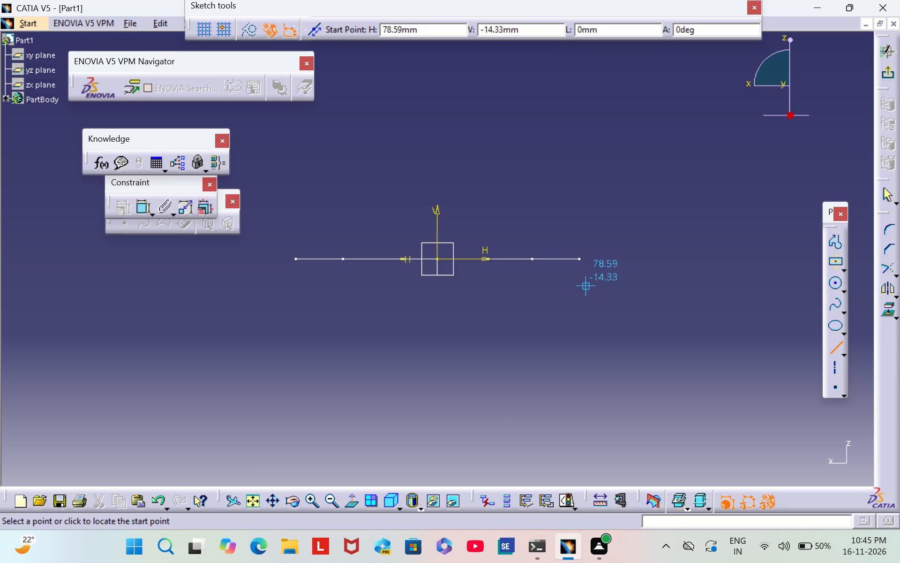
pyautogui.click(579, 290)
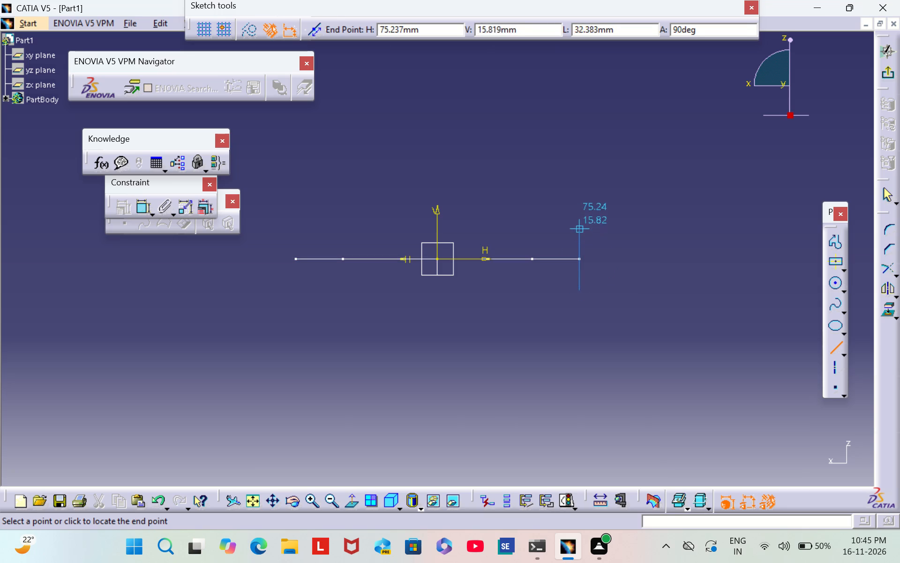
pyautogui.click(577, 229)
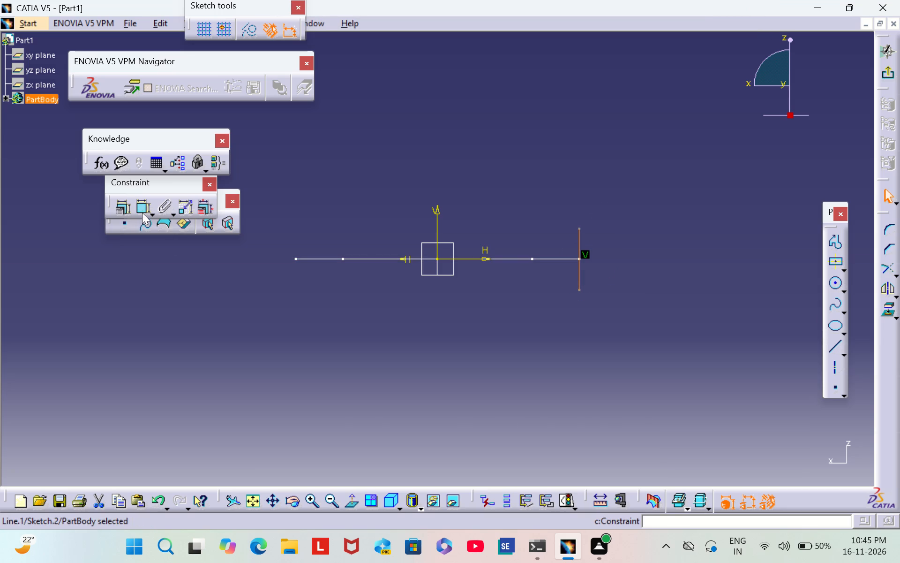
# Dimension the vertical line's length and set it to 25 mm.
pyautogui.click(141, 211)
pyautogui.click(648, 265)
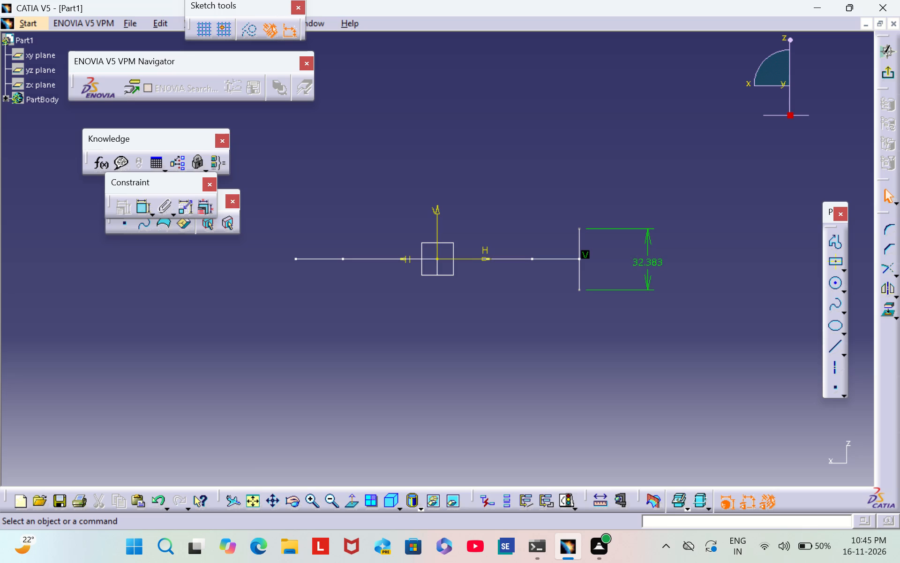
pyautogui.doubleClick(648, 266)
pyautogui.press('BackSpace')
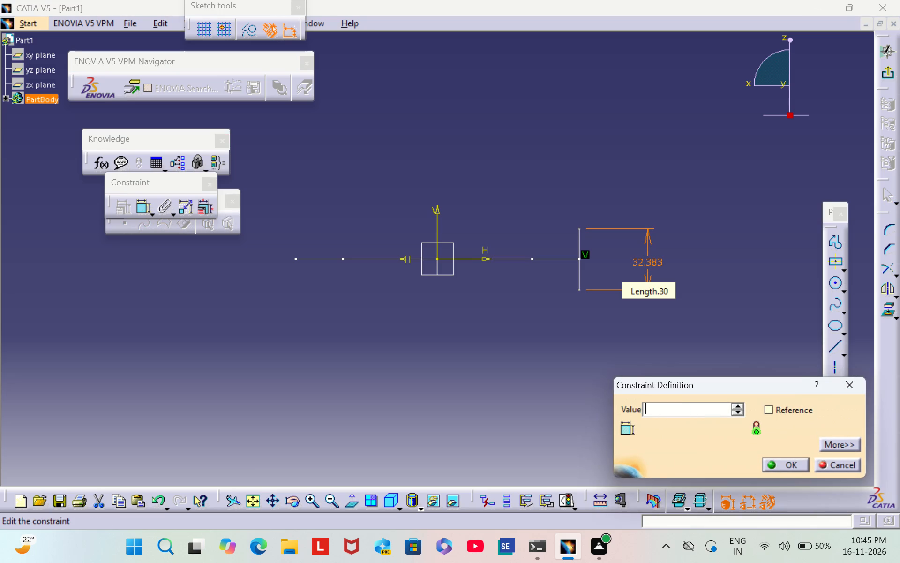
pyautogui.write('25')
pyautogui.press('Return')
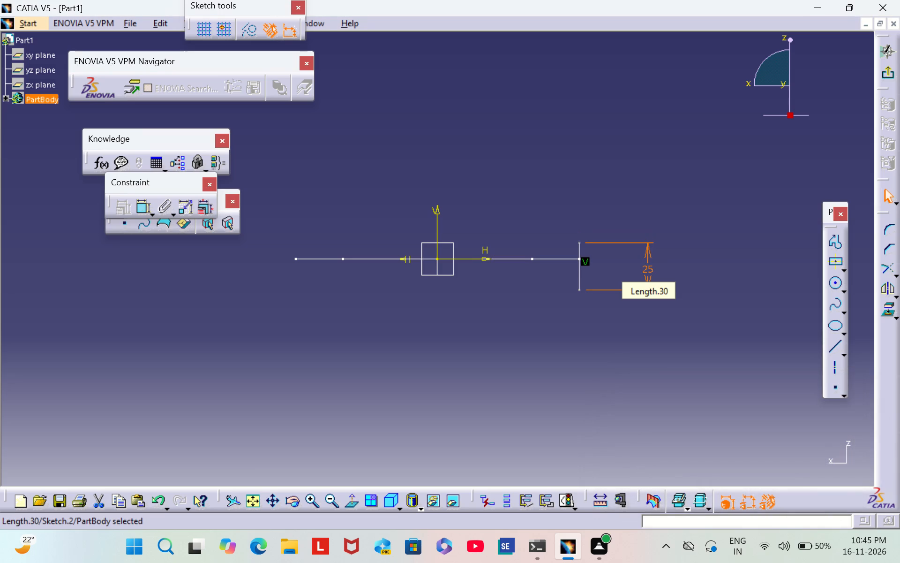
pyautogui.click(685, 251)
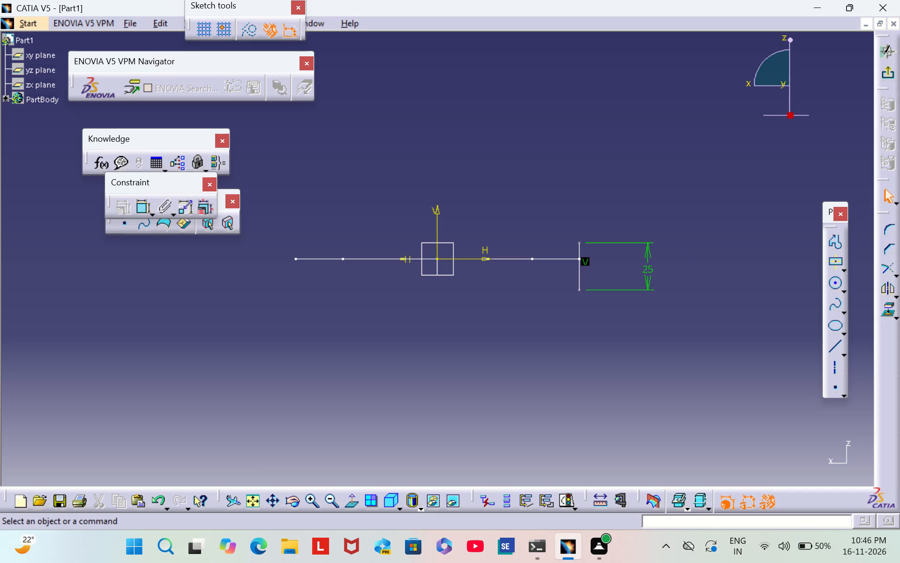
# Move the 25 mm vertical line slightly upward so it is roughly centred on the horizontal axis, near the rectangle's edge.
pyautogui.moveTo(579, 276); pyautogui.dragTo(579, 270)
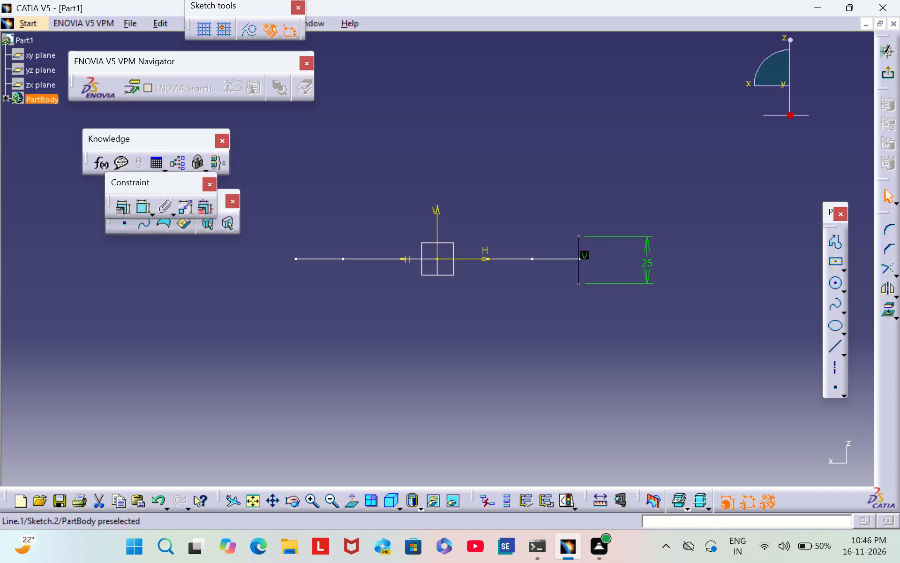
pyautogui.moveTo(579, 270); pyautogui.dragTo(580, 270)
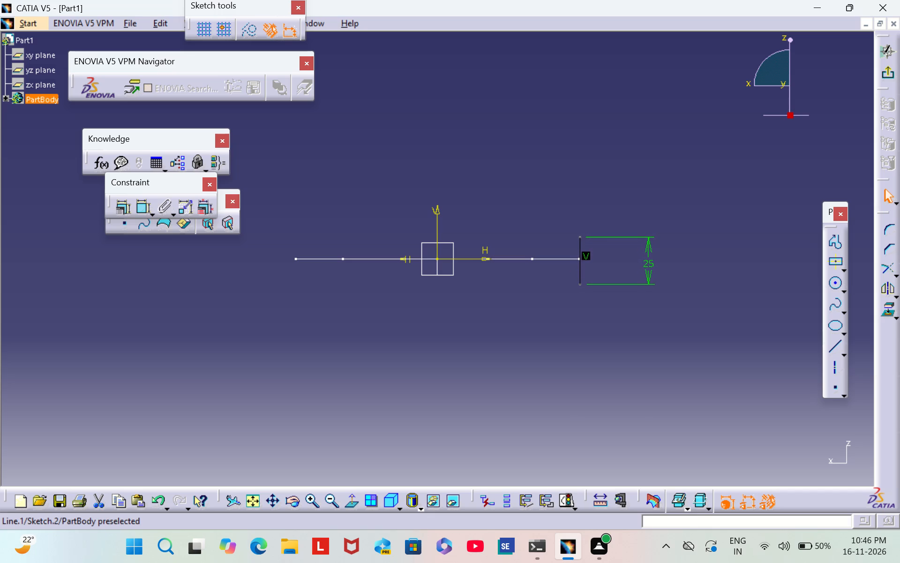
pyautogui.click(578, 271)
pyautogui.click(685, 219)
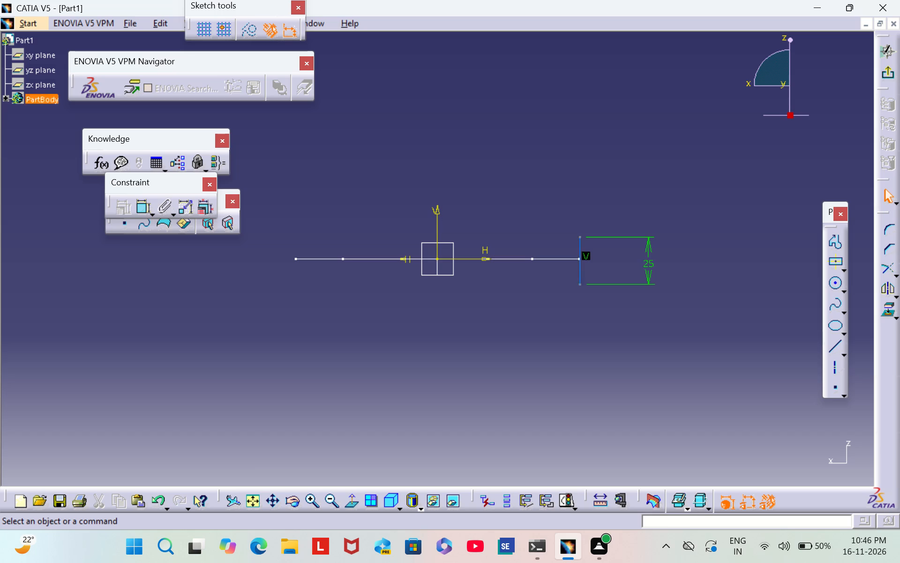
# Dimension the distance between the vertical axis and the vertical line, and set it to 75 mm.
pyautogui.doubleClick(141, 210)
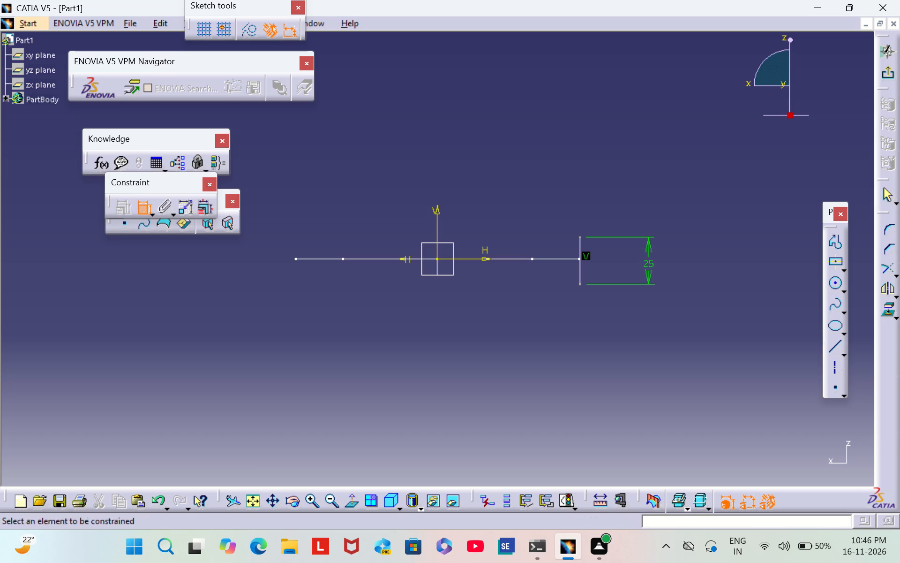
pyautogui.click(436, 216)
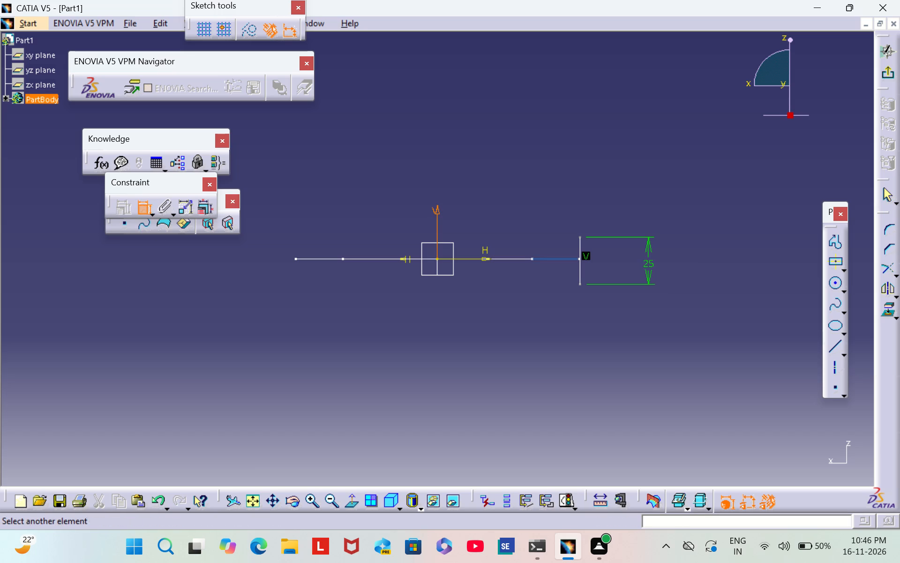
pyautogui.click(578, 277)
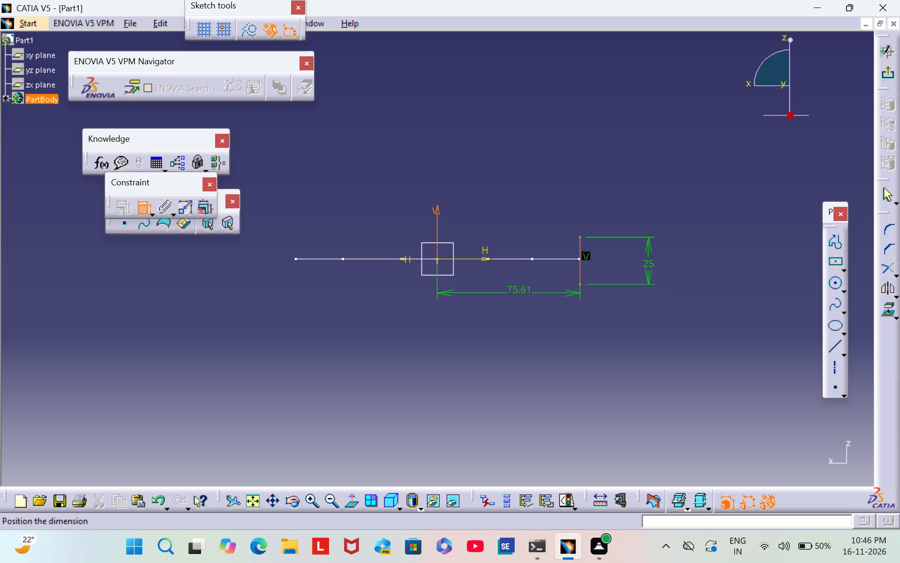
pyautogui.click(518, 296)
pyautogui.doubleClick(518, 294)
pyautogui.press('BackSpace')
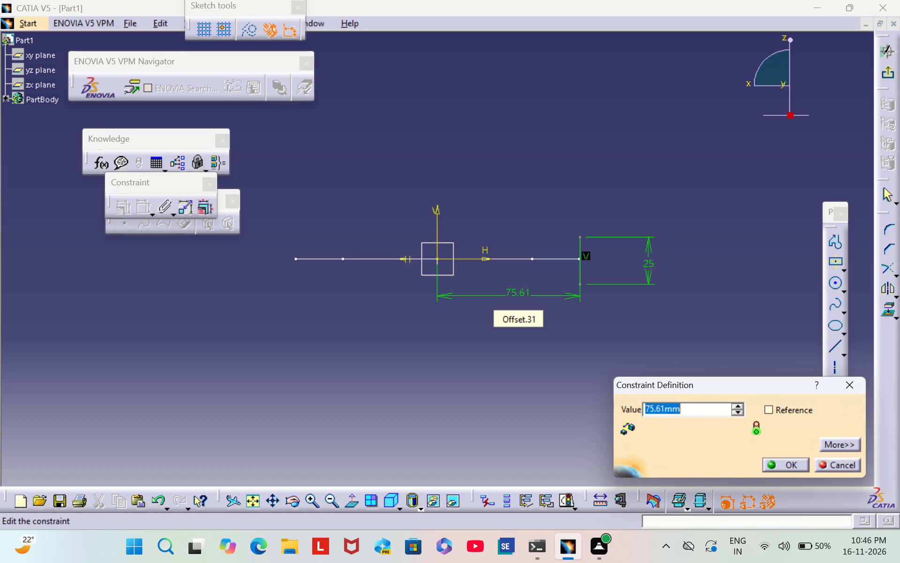
pyautogui.write('75')
pyautogui.press('Return')
pyautogui.click(518, 350)
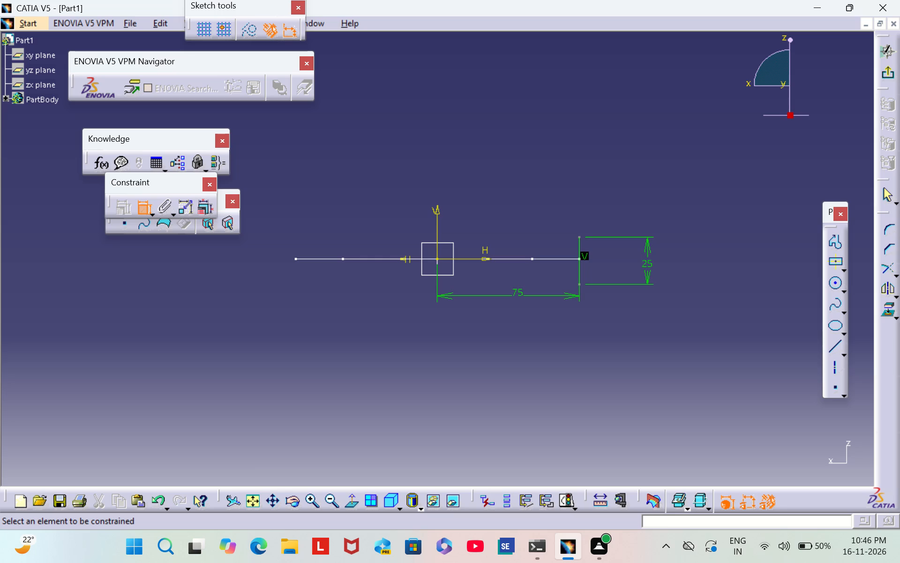
# Draw a three-point semicircular arc of about 2.6 mm radius from the vertical line's upper end, bulging upward and extending outward.
pyautogui.tripleClick(309, 510)
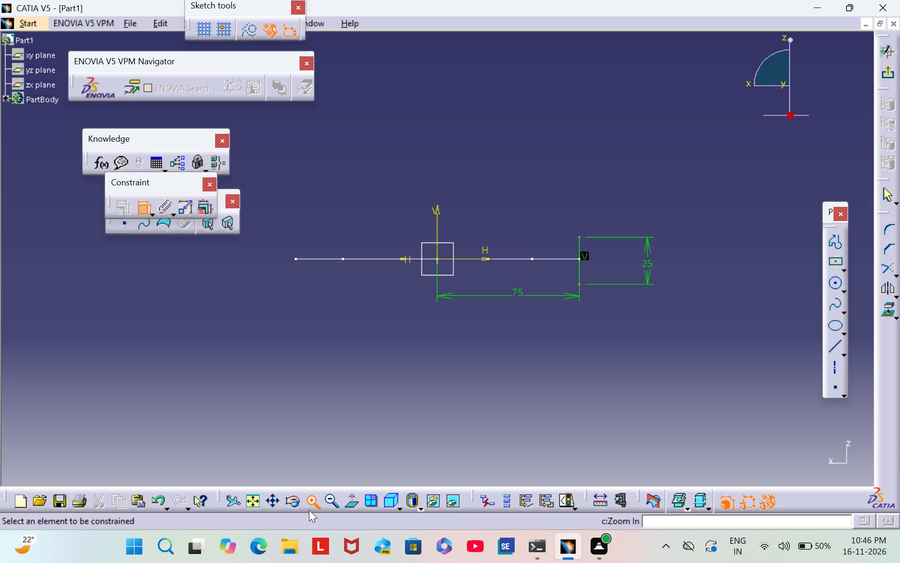
pyautogui.tripleClick(309, 510)
pyautogui.tripleClick(309, 510)
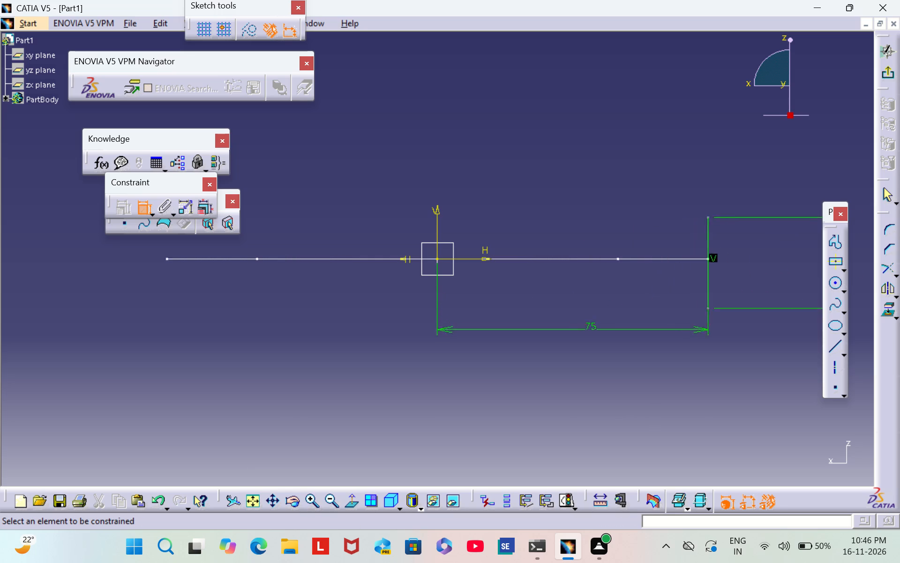
pyautogui.moveTo(783, 342); pyautogui.dragTo(615, 356, button='middle')
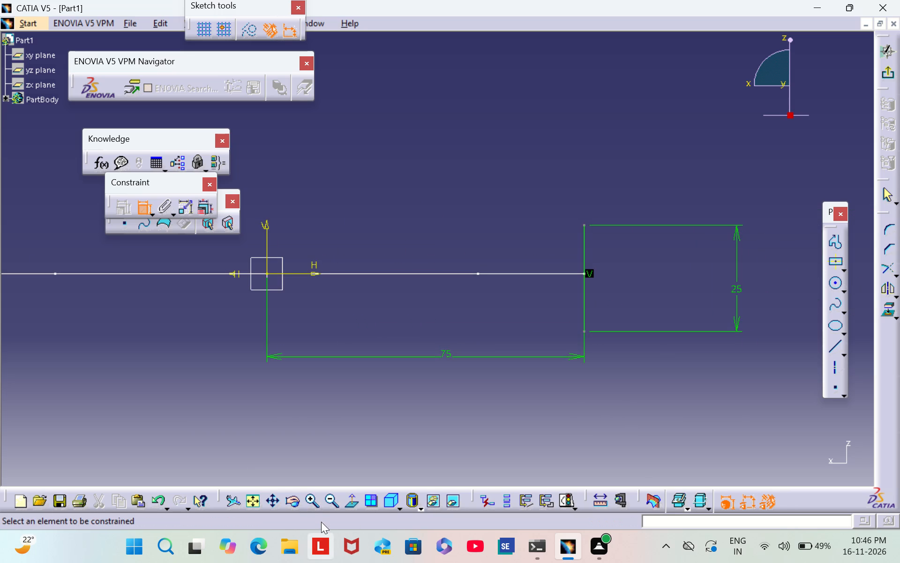
pyautogui.doubleClick(307, 501)
pyautogui.scroll(-1, 716, 311)
pyautogui.moveTo(716, 310); pyautogui.dragTo(615, 339, button='middle')
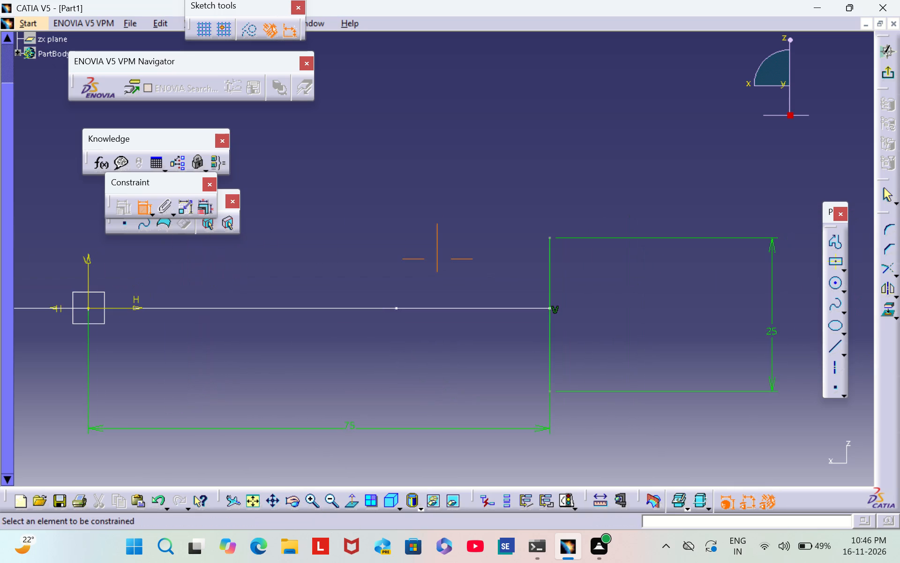
pyautogui.moveTo(615, 339); pyautogui.dragTo(615, 340, button='middle')
pyautogui.click(845, 288)
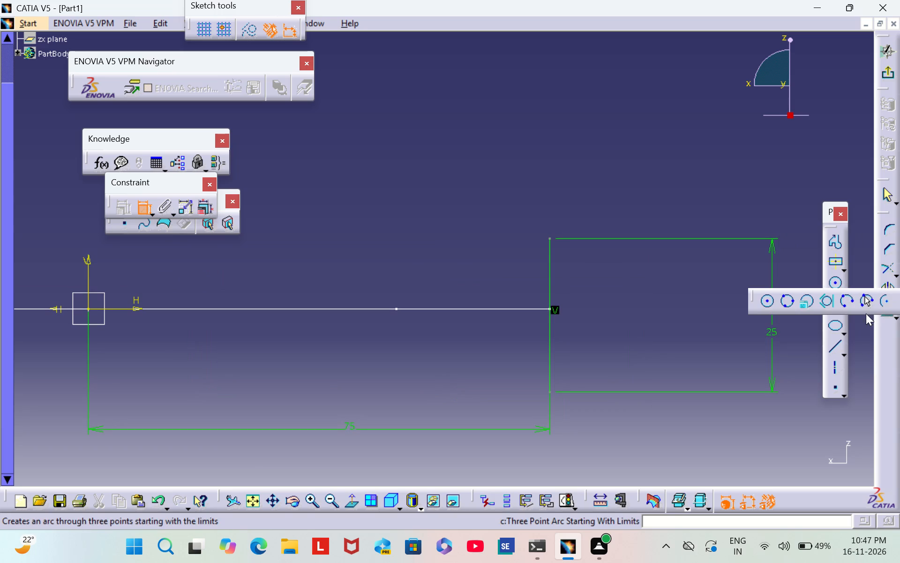
pyautogui.click(866, 304)
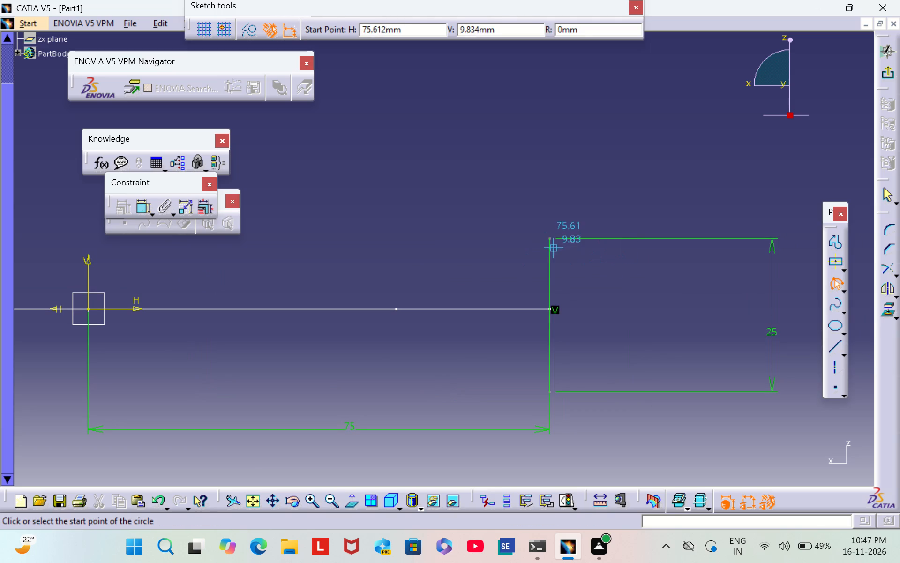
pyautogui.click(548, 239)
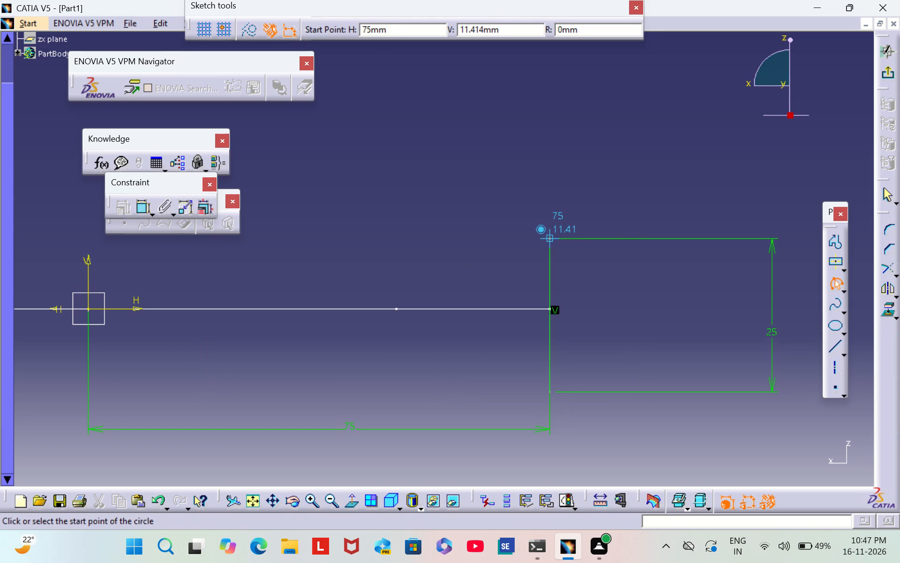
pyautogui.click(583, 238)
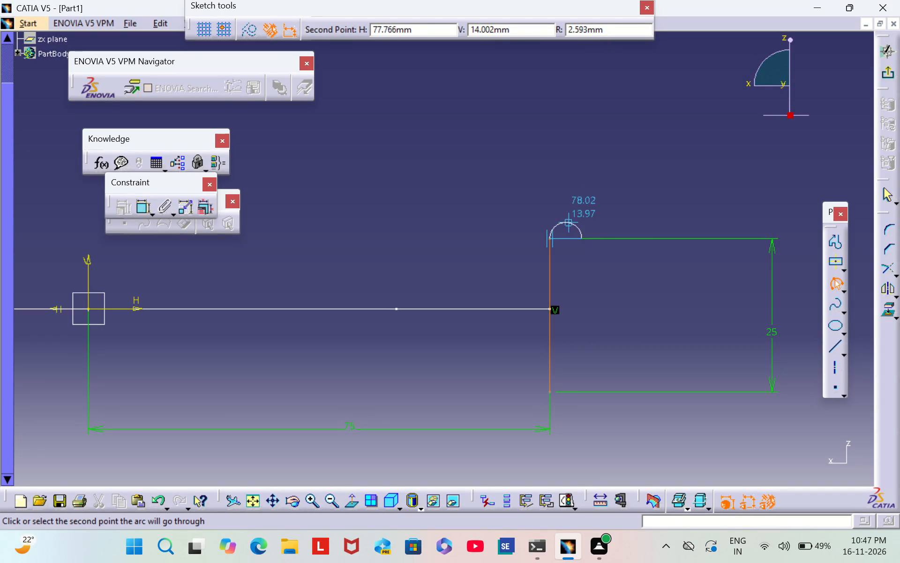
pyautogui.click(566, 221)
pyautogui.click(621, 186)
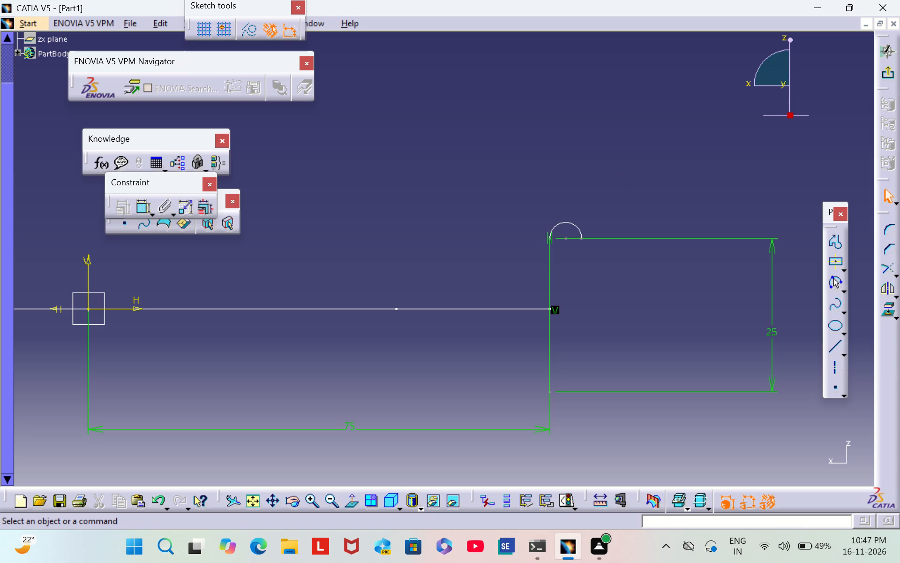
# Dimension the upper arc's radius and set it to 1.5 mm.
pyautogui.click(139, 205)
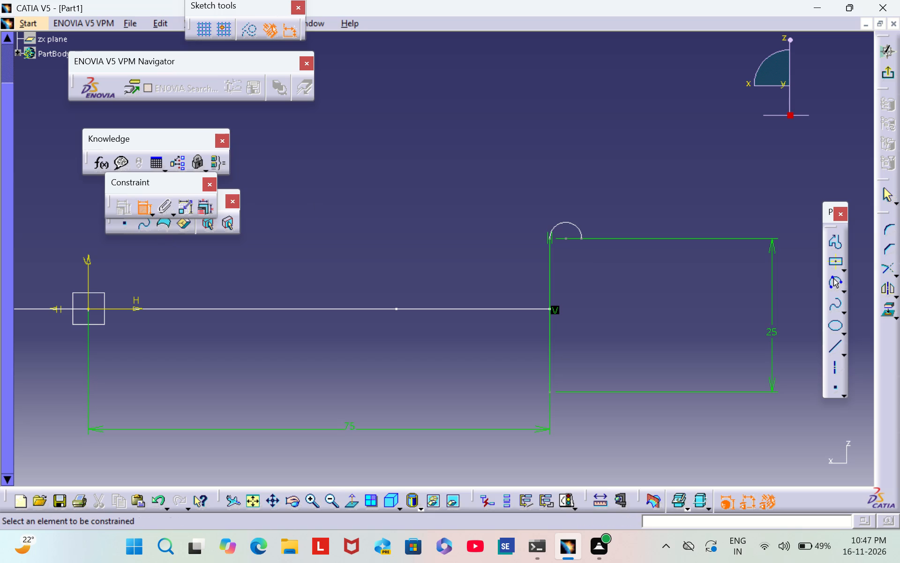
pyautogui.click(570, 223)
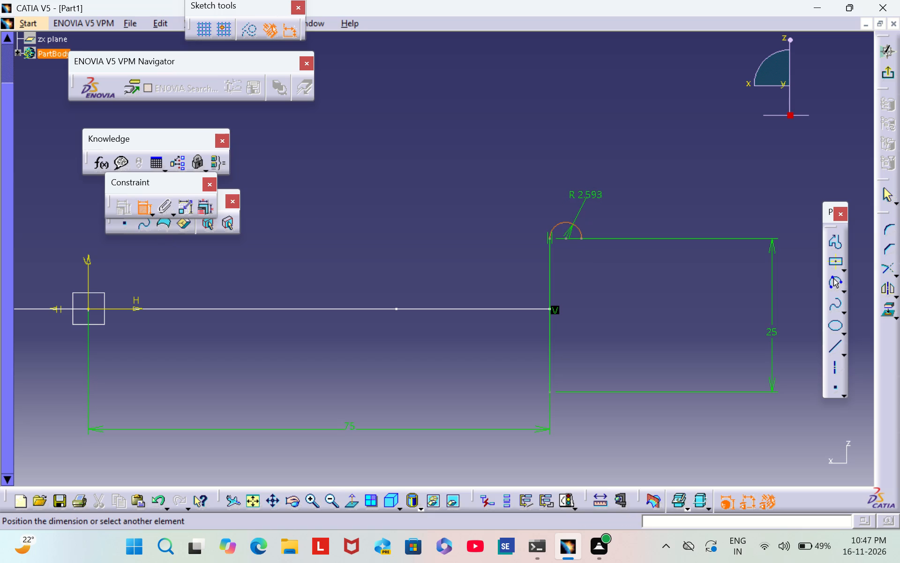
pyautogui.click(587, 195)
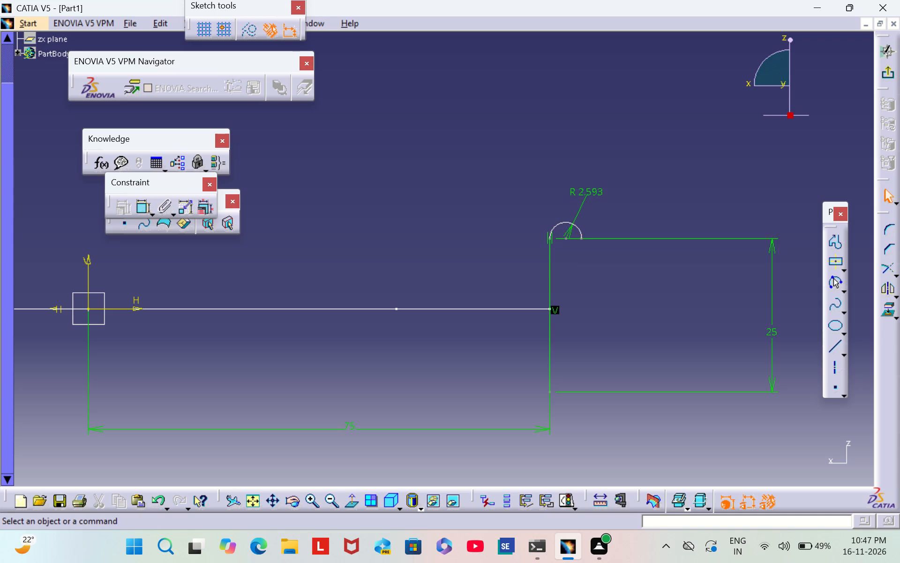
pyautogui.doubleClick(587, 188)
pyautogui.press('BackSpace')
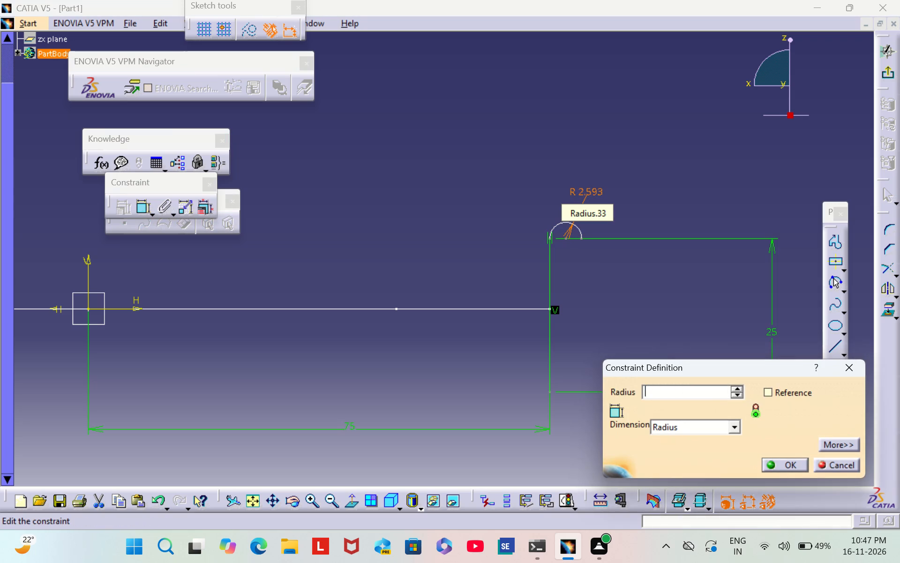
pyautogui.write('1.5')
pyautogui.press('Return')
pyautogui.click(619, 206)
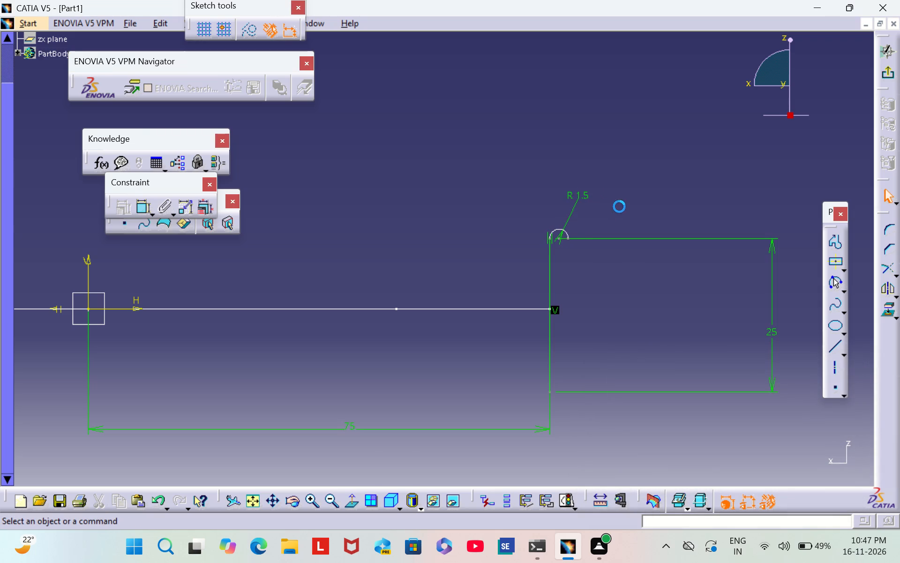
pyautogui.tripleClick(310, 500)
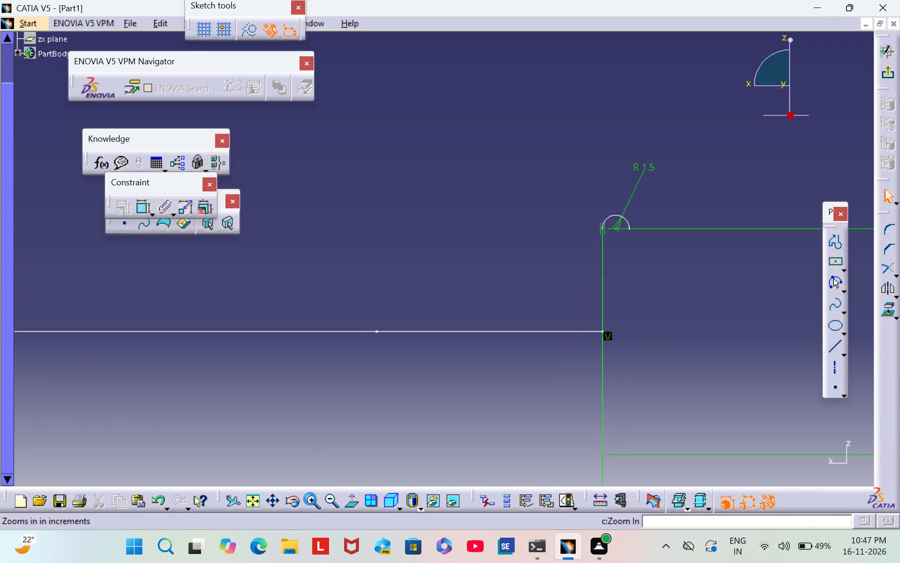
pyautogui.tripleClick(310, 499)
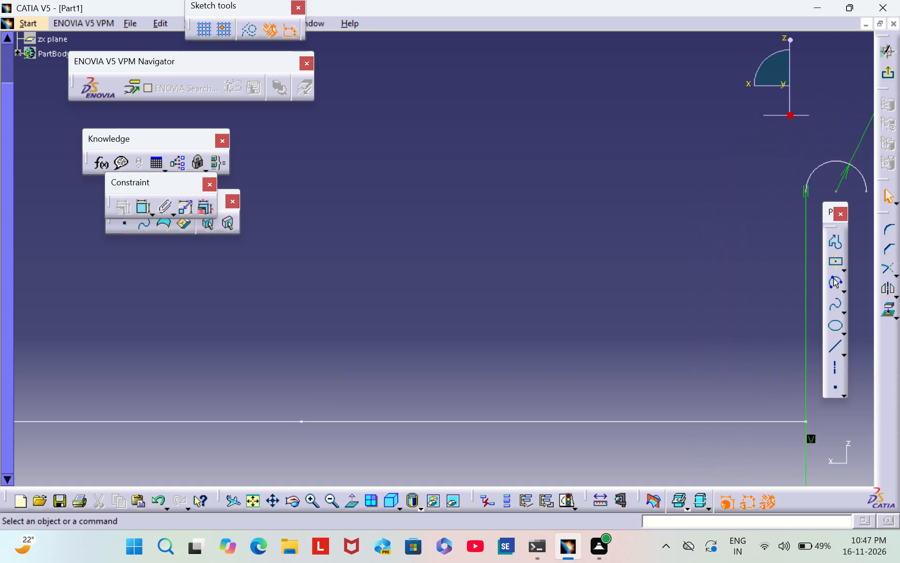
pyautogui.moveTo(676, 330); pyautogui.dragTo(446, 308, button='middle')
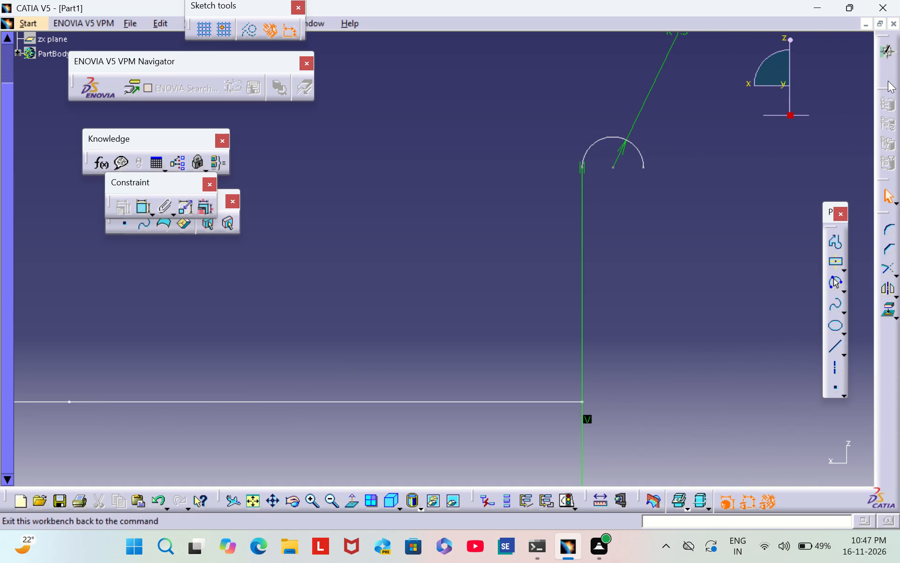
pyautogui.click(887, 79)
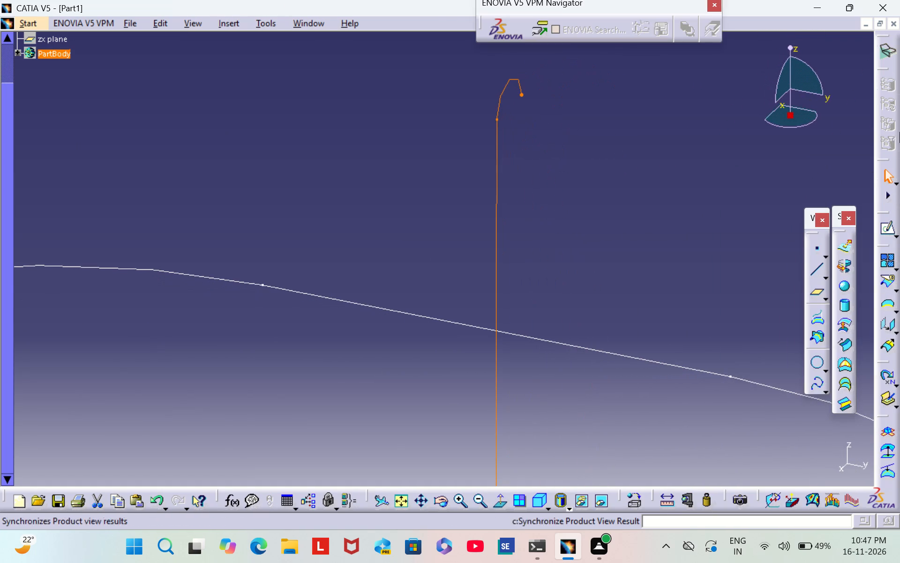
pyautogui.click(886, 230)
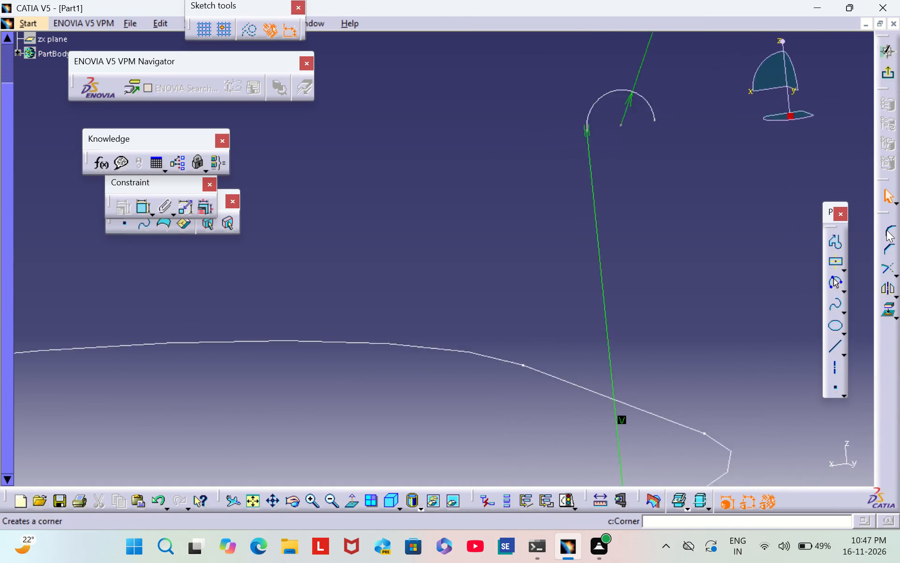
# Draw a three-point arc of about 1.1 mm radius from the vertical line's lower end, bulging downward and extending inward.
pyautogui.tripleClick(334, 502)
pyautogui.doubleClick(334, 502)
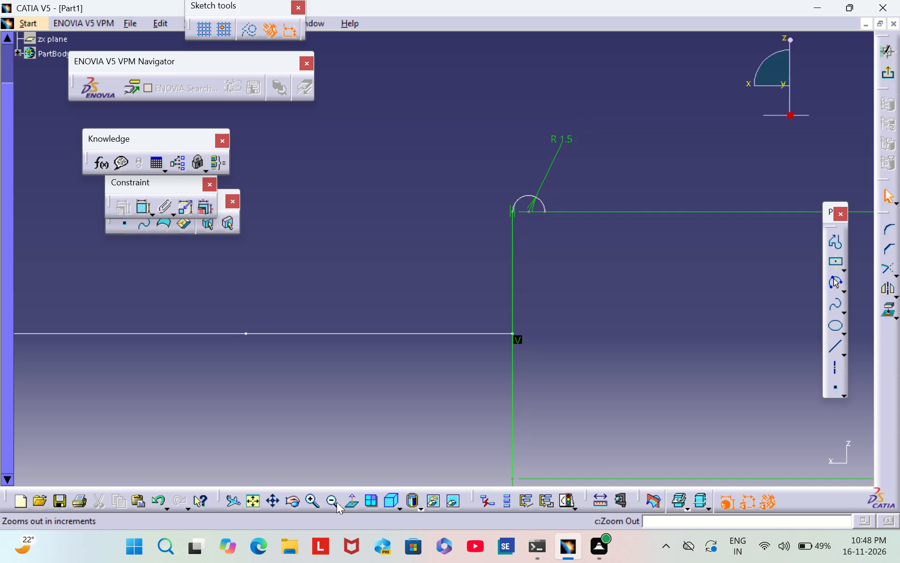
pyautogui.moveTo(595, 377); pyautogui.dragTo(636, 207, button='middle')
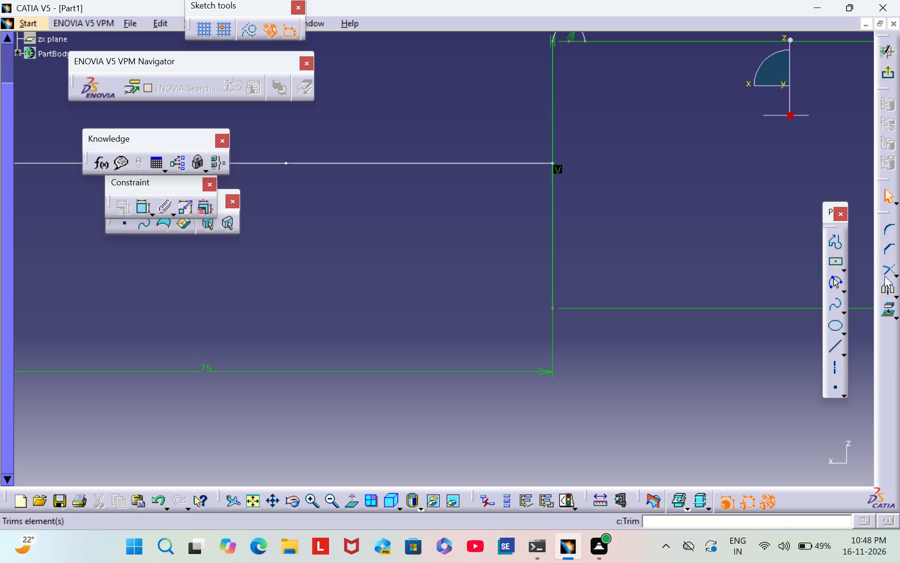
pyautogui.click(834, 283)
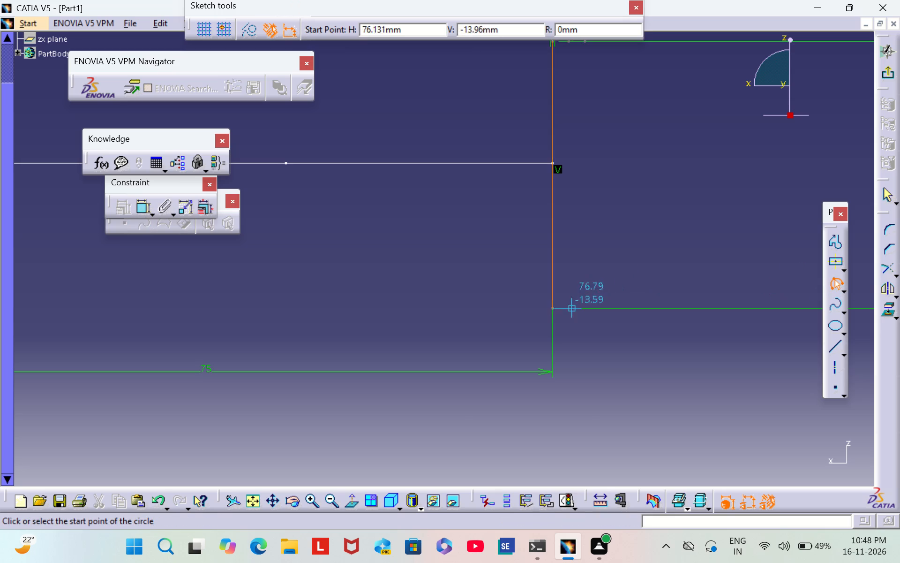
pyautogui.click(552, 308)
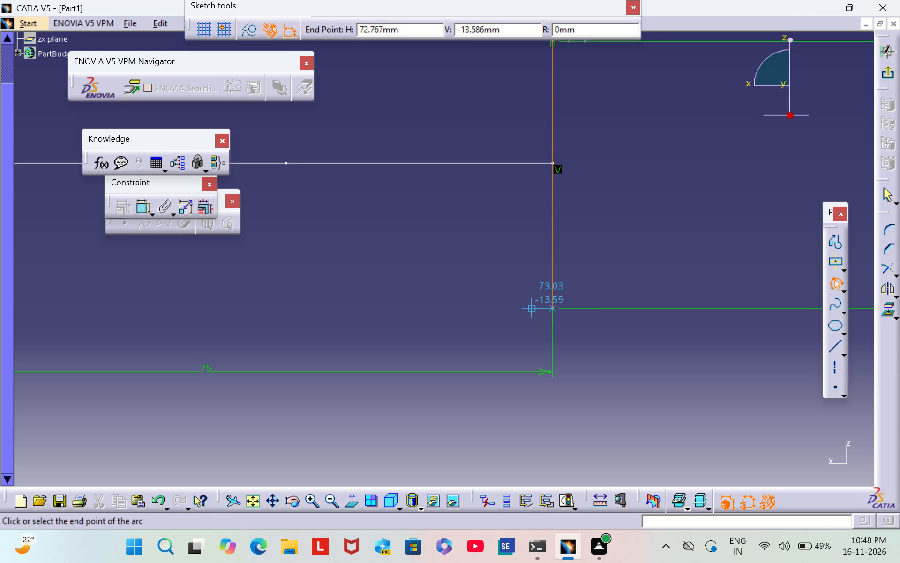
pyautogui.click(528, 308)
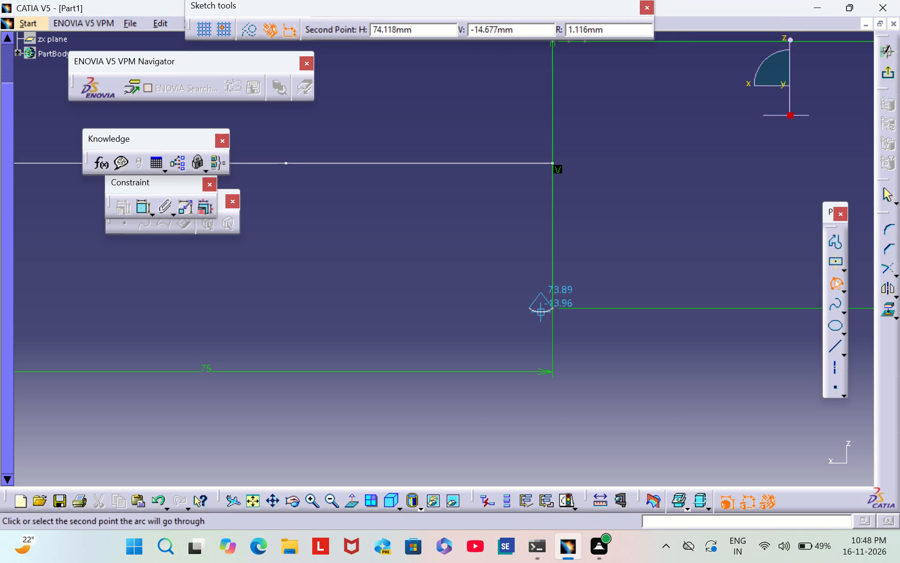
pyautogui.click(542, 316)
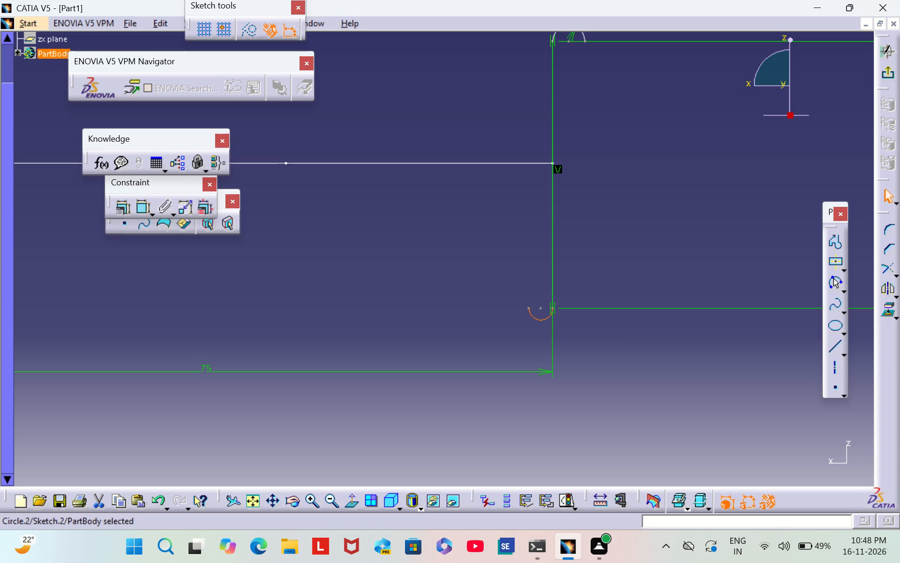
# Dimension the lower arc's radius, set it to 2.5 mm, and move its label clear of the 75 mm dimension.
pyautogui.click(141, 209)
pyautogui.click(570, 365)
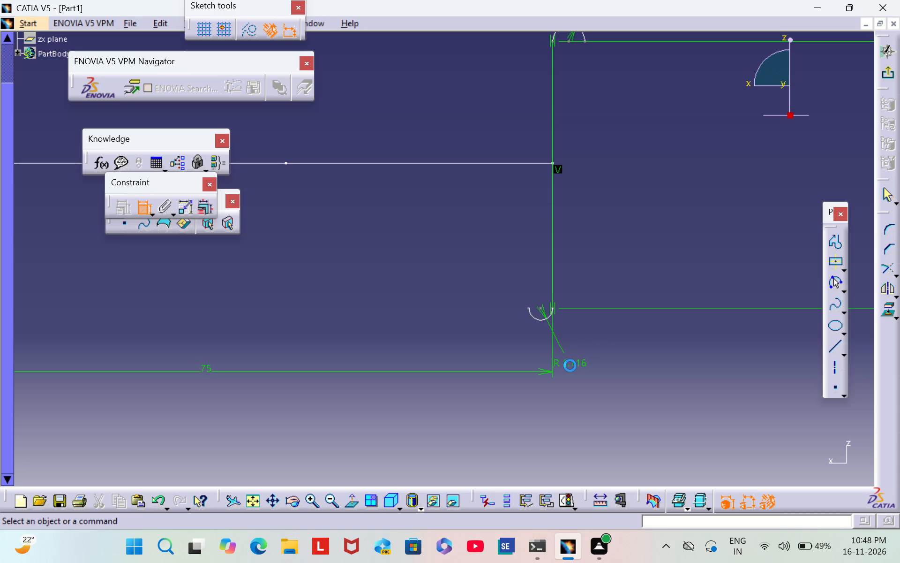
pyautogui.doubleClick(576, 362)
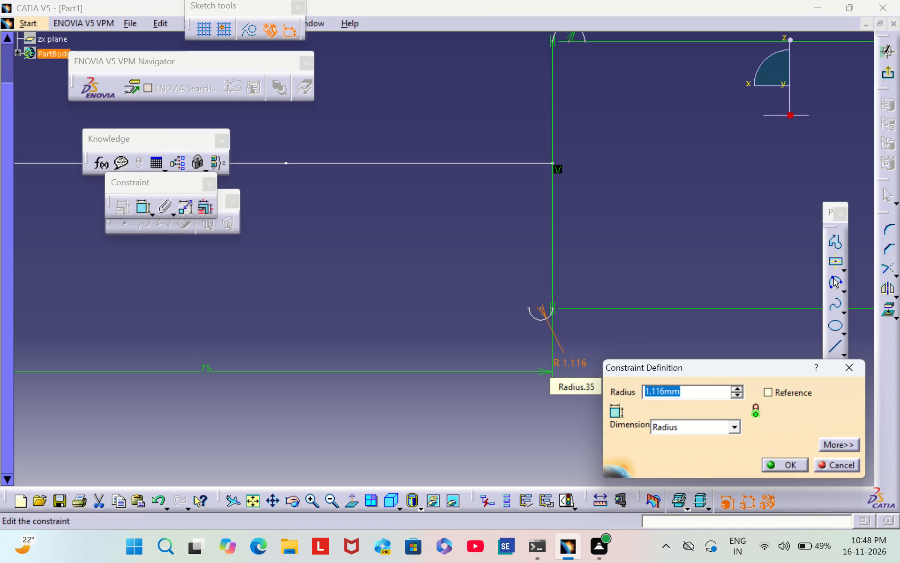
pyautogui.press('BackSpace')
pyautogui.write('2.5')
pyautogui.press('Return')
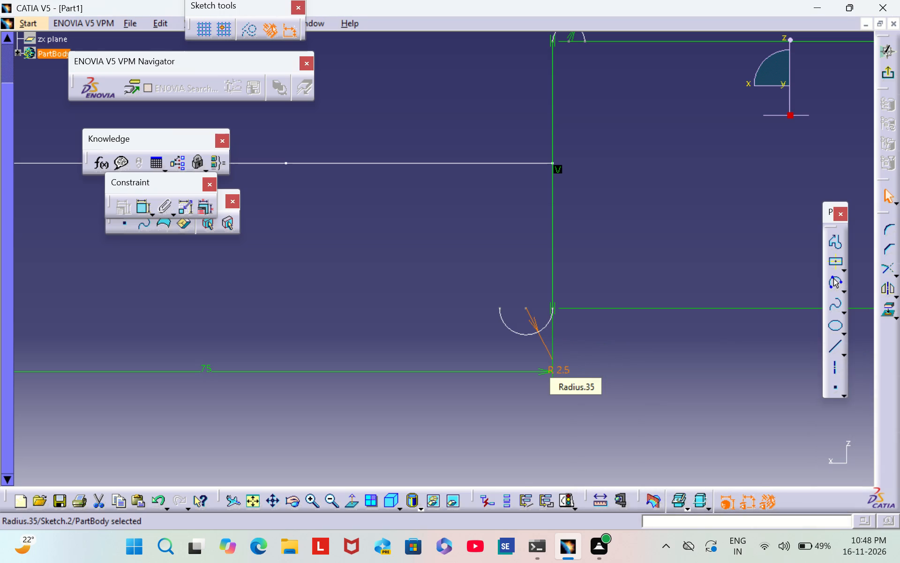
pyautogui.click(641, 269)
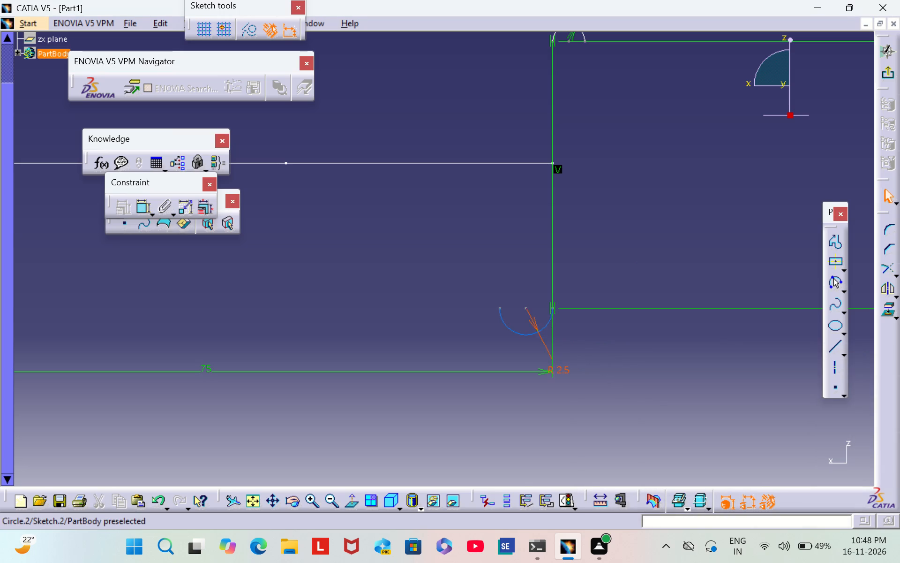
pyautogui.moveTo(559, 370); pyautogui.dragTo(580, 380)
pyautogui.click(678, 225)
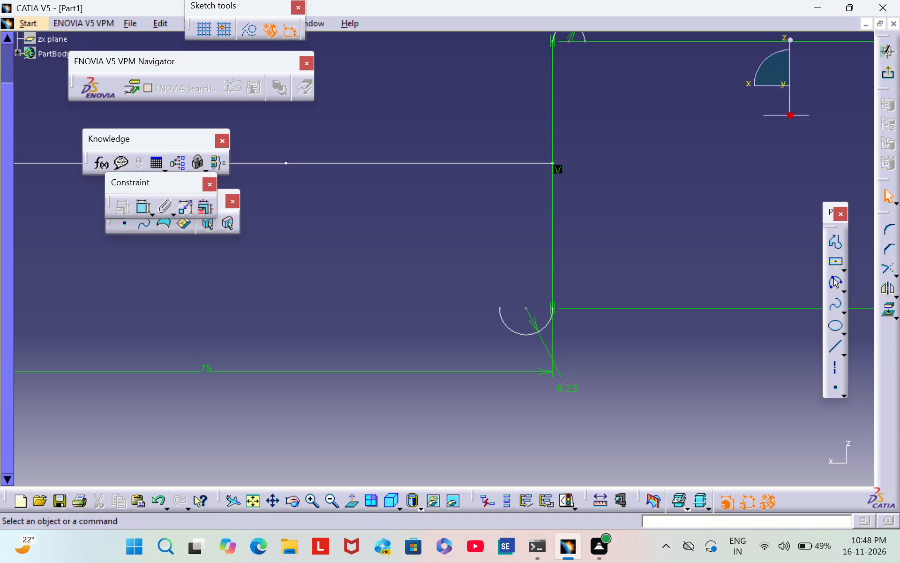
# Exit the wall profile sketch and return to the 3D part with the whole rounded rectangle in view.
pyautogui.tripleClick(333, 499)
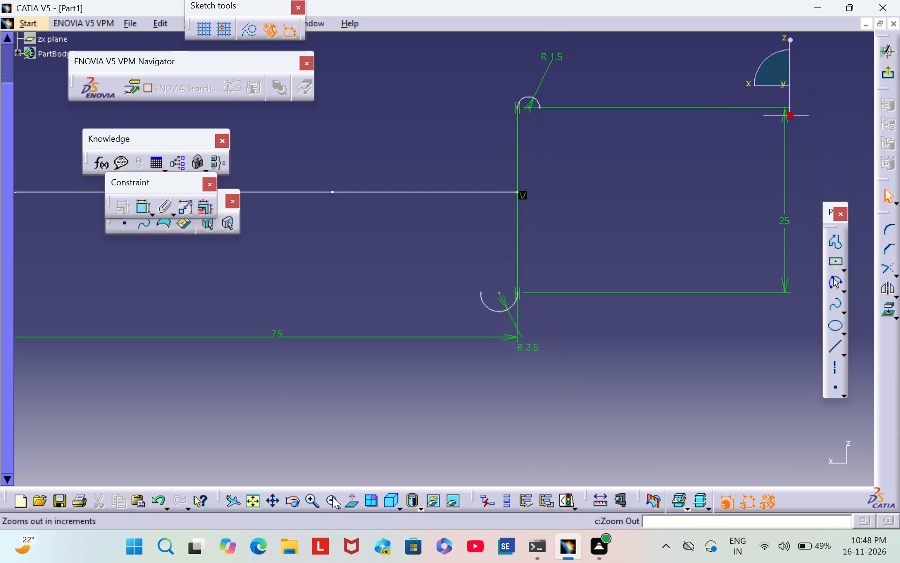
pyautogui.moveTo(361, 251); pyautogui.dragTo(491, 295, button='middle')
pyautogui.scroll(-1, 361, 251)
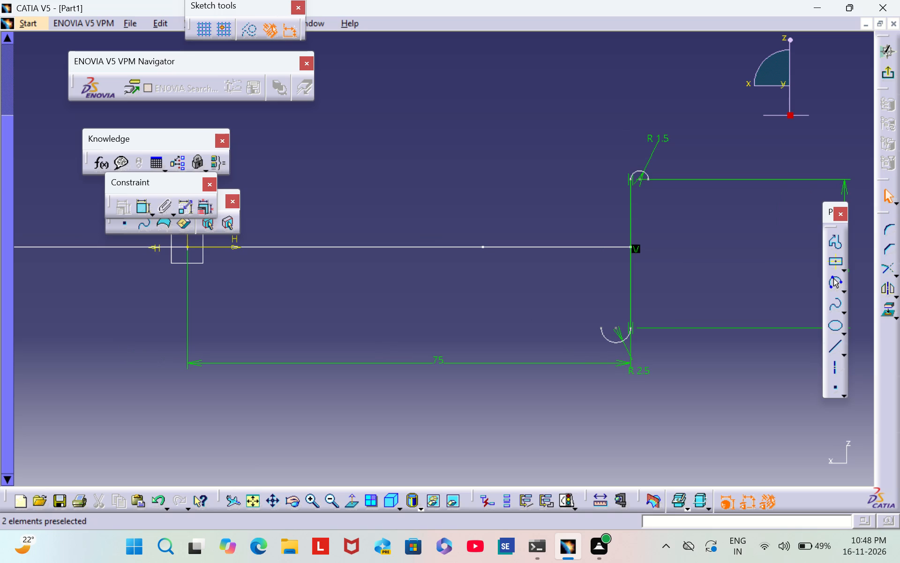
pyautogui.click(885, 79)
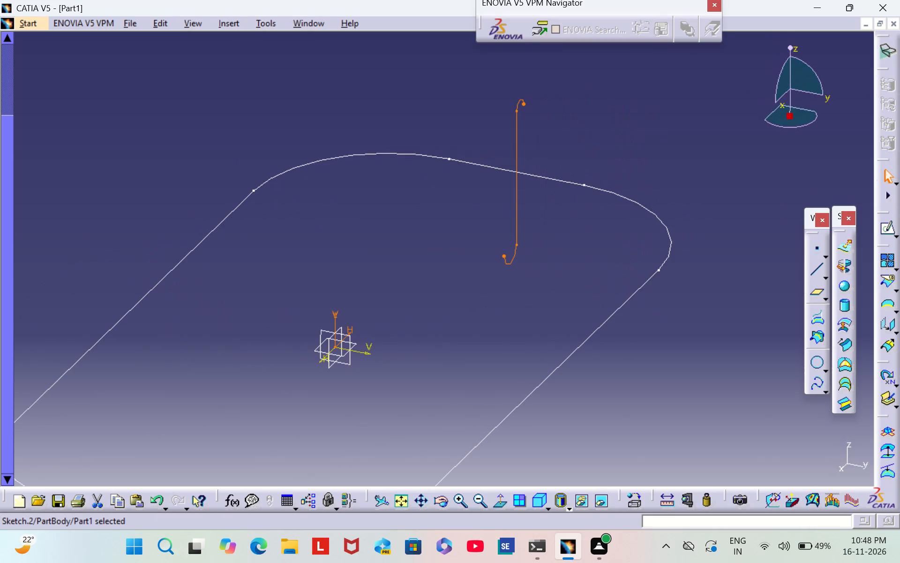
pyautogui.click(482, 503)
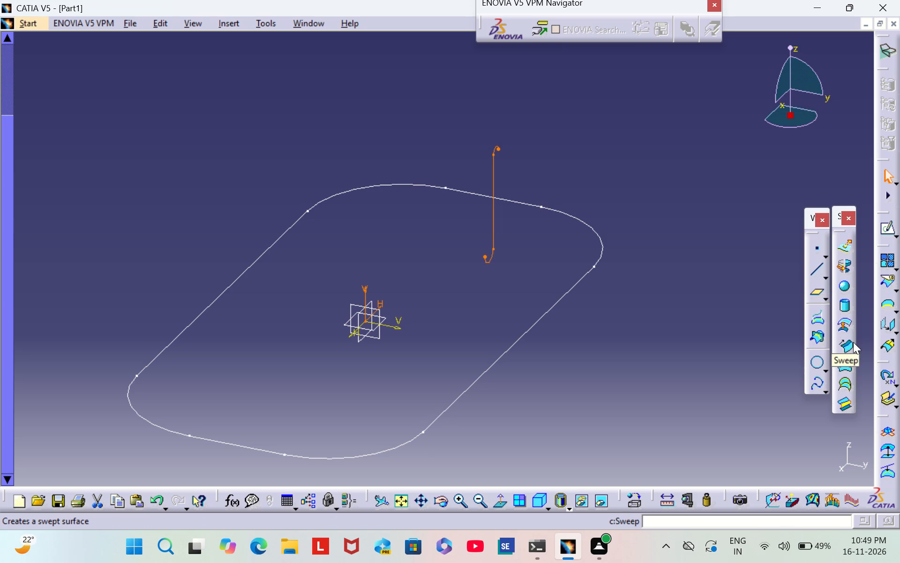
# Create a swept surface with a reference surface, using the wall profile sketch as profile and the rounded rectangle as guide curve.
pyautogui.click(845, 344)
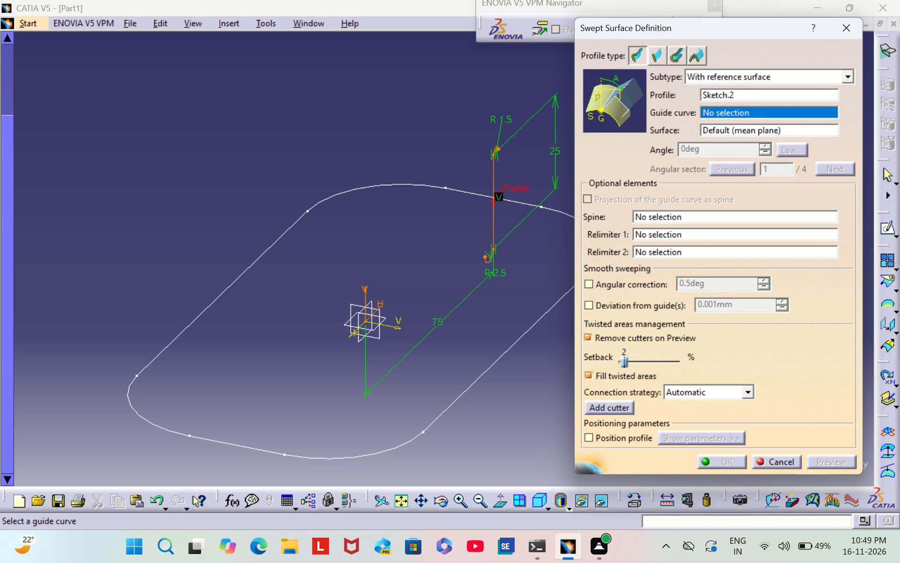
pyautogui.click(481, 376)
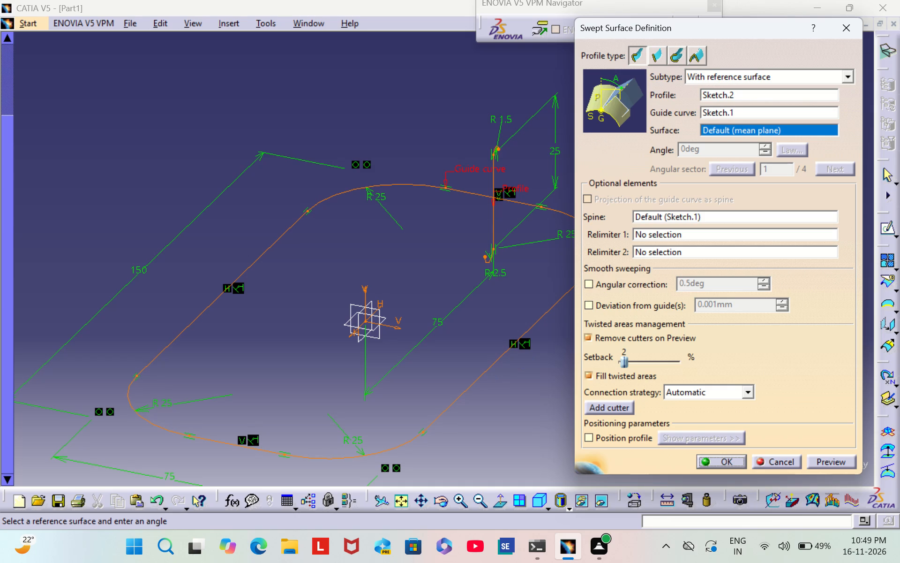
pyautogui.click(716, 460)
pyautogui.click(685, 349)
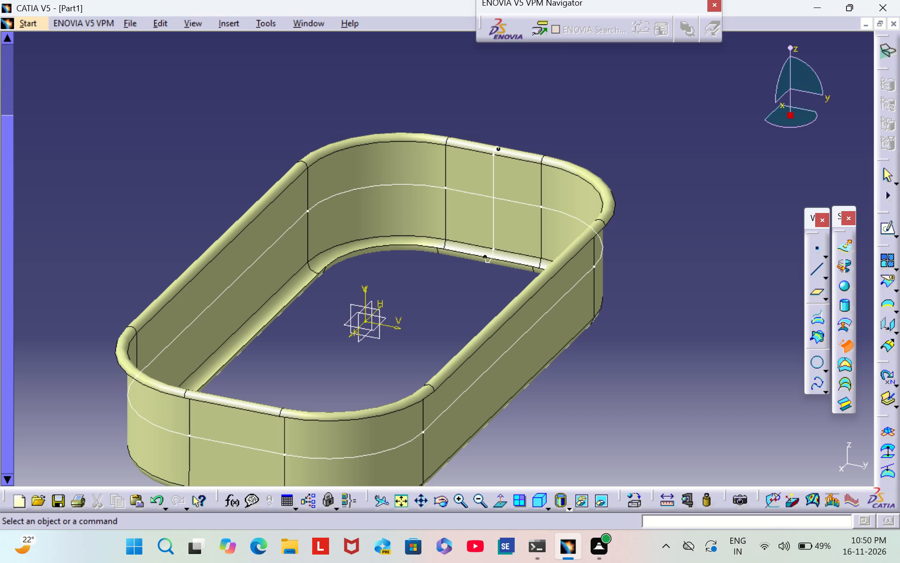
pyautogui.click(677, 277)
pyautogui.moveTo(601, 348); pyautogui.dragTo(630, 287, button='middle')
pyautogui.click(672, 225)
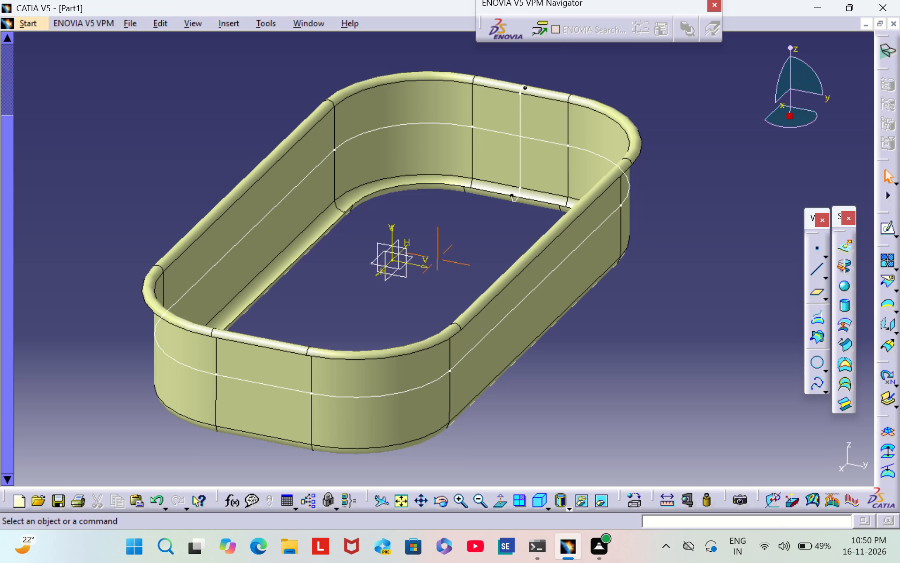
# Open a new sketch on the zx plane.
pyautogui.scroll(3, 62, 182)
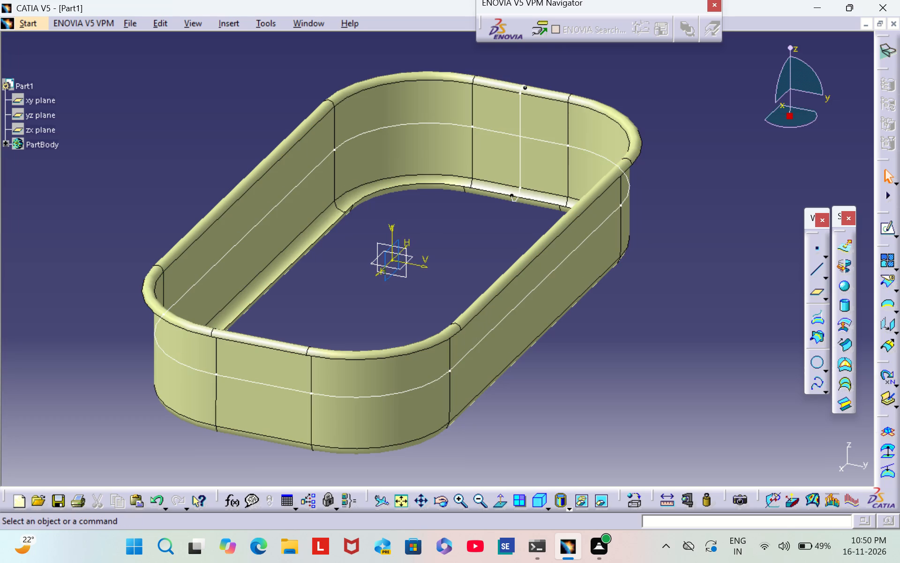
pyautogui.click(37, 130)
pyautogui.click(889, 230)
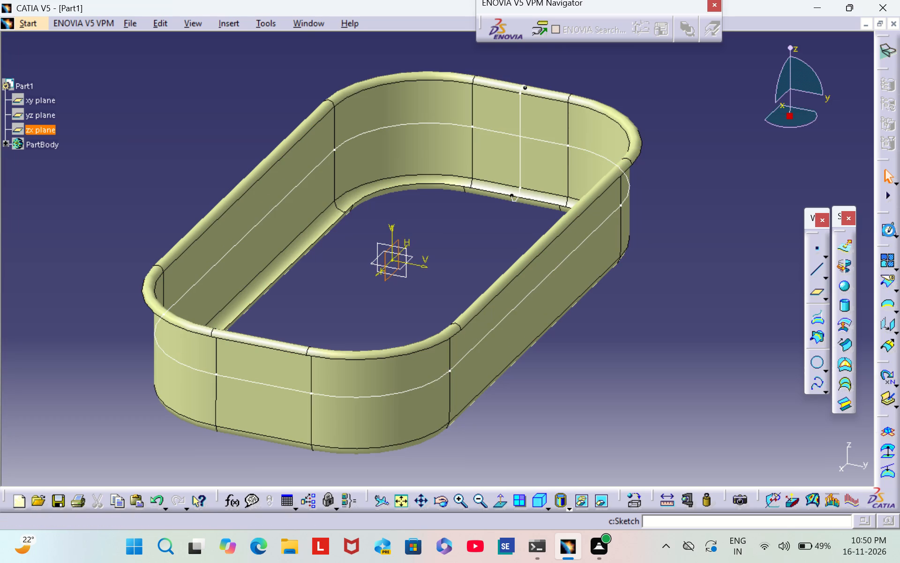
# Place a sketch point on the vertical axis about 9 mm below the origin.
pyautogui.moveTo(521, 327); pyautogui.dragTo(561, 335, button='middle')
pyautogui.scroll(-1, 521, 327)
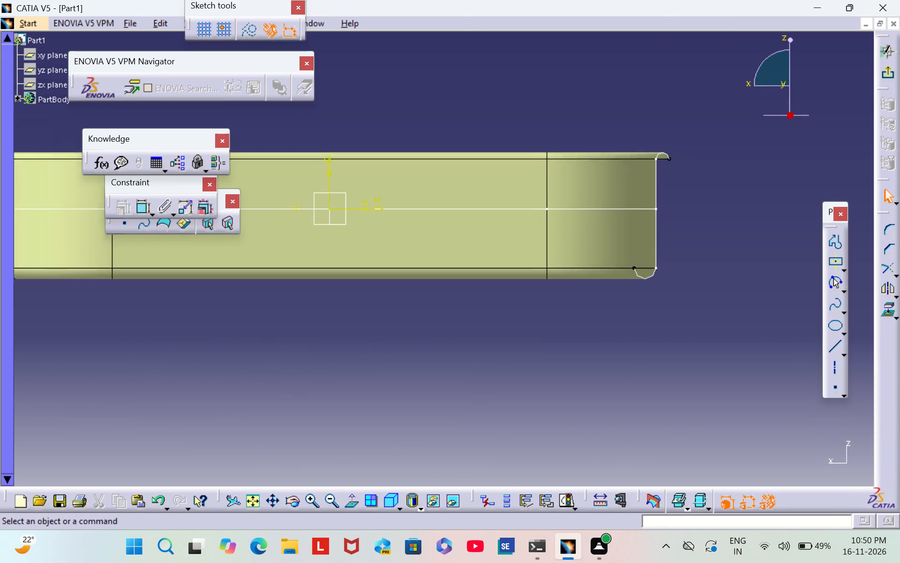
pyautogui.moveTo(561, 335); pyautogui.dragTo(635, 360, button='middle')
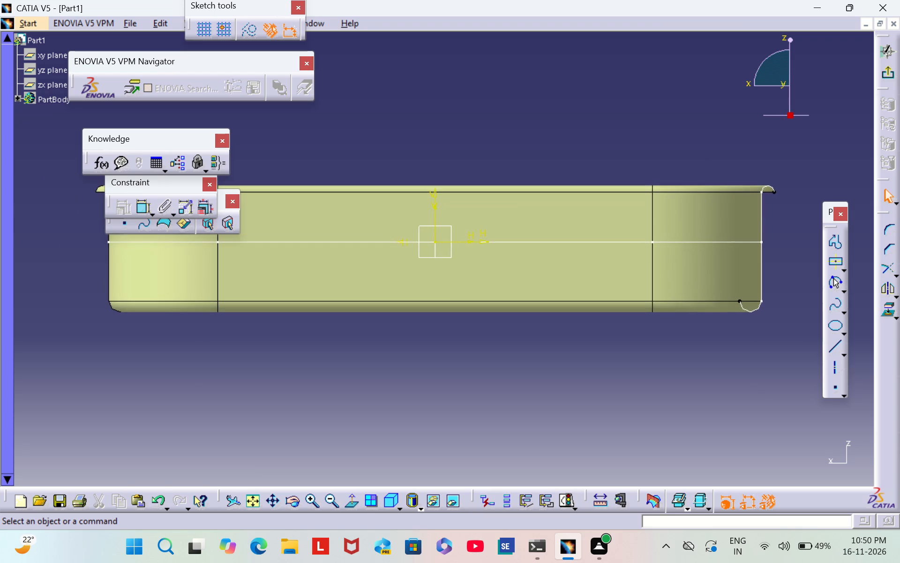
pyautogui.moveTo(434, 381); pyautogui.dragTo(472, 385, button='middle')
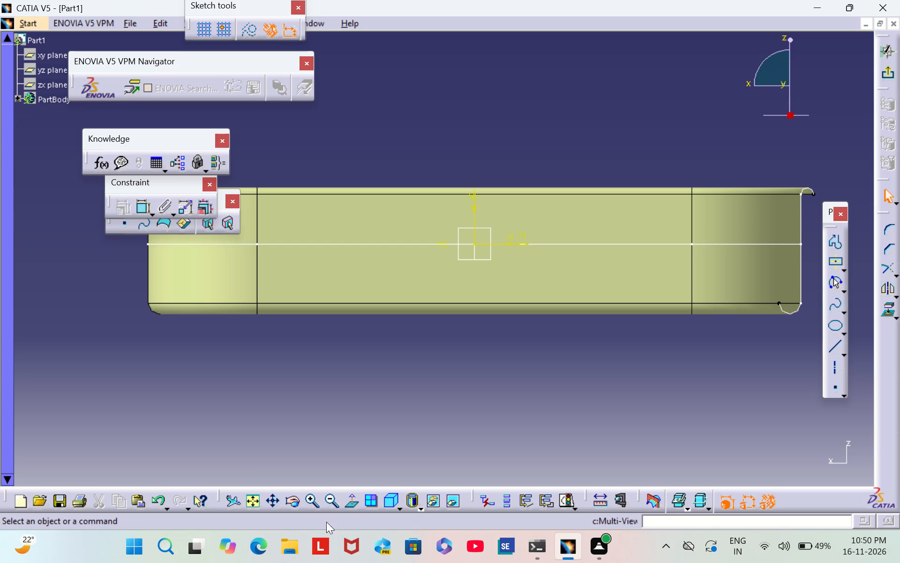
pyautogui.tripleClick(307, 500)
pyautogui.click(307, 500)
pyautogui.scroll(-1, 633, 404)
pyautogui.moveTo(633, 404); pyautogui.dragTo(604, 390, button='middle')
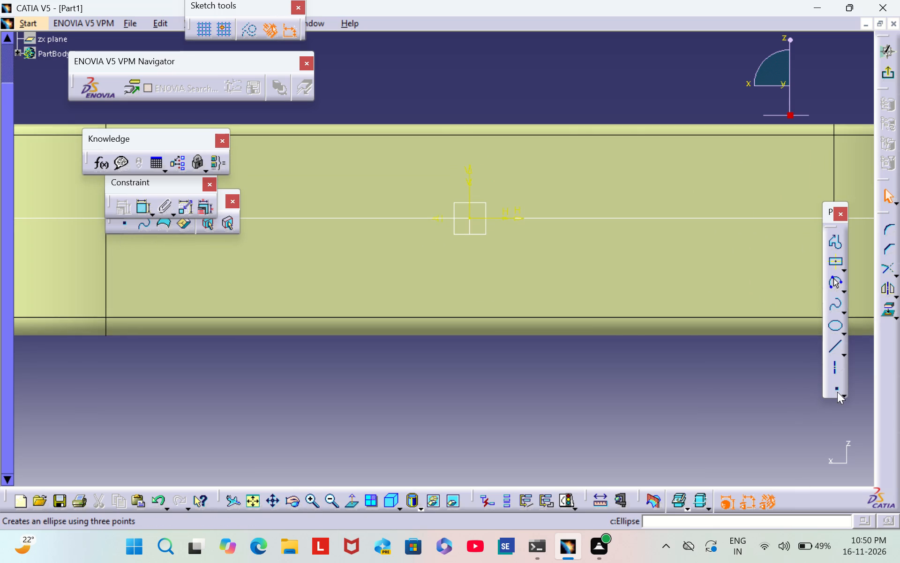
pyautogui.click(837, 390)
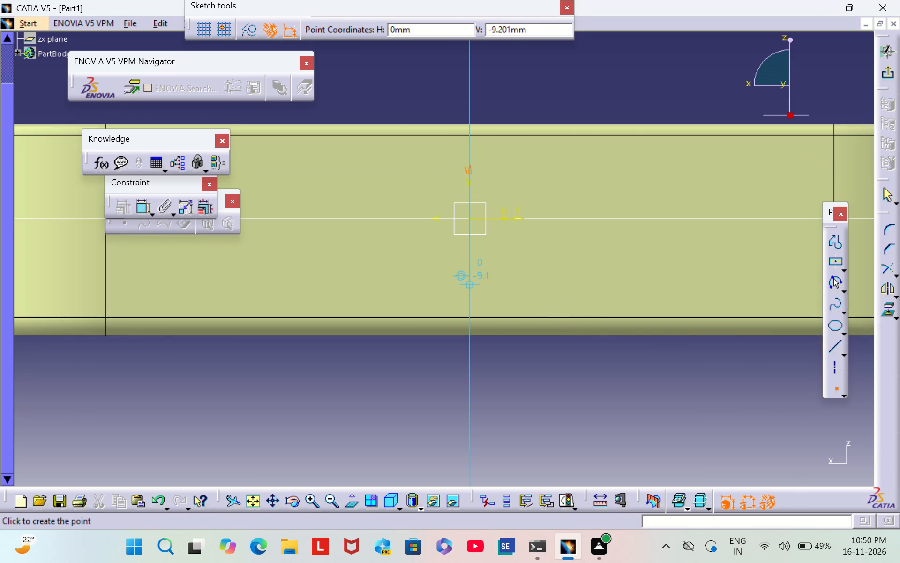
pyautogui.click(469, 286)
pyautogui.click(534, 367)
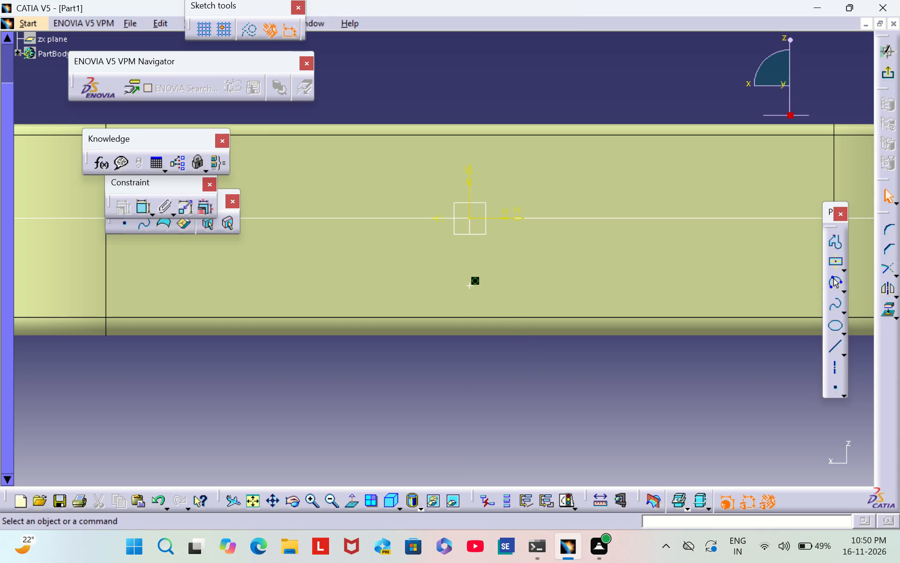
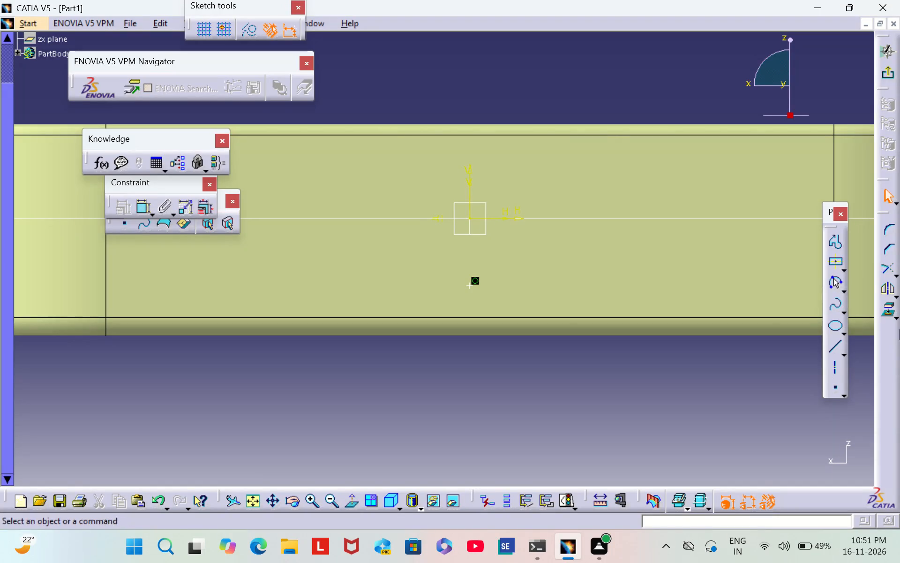
# Constrain the sketch point 5 mm above the lower straight edge line of the tray wall and exit the sketch.
pyautogui.doubleClick(140, 213)
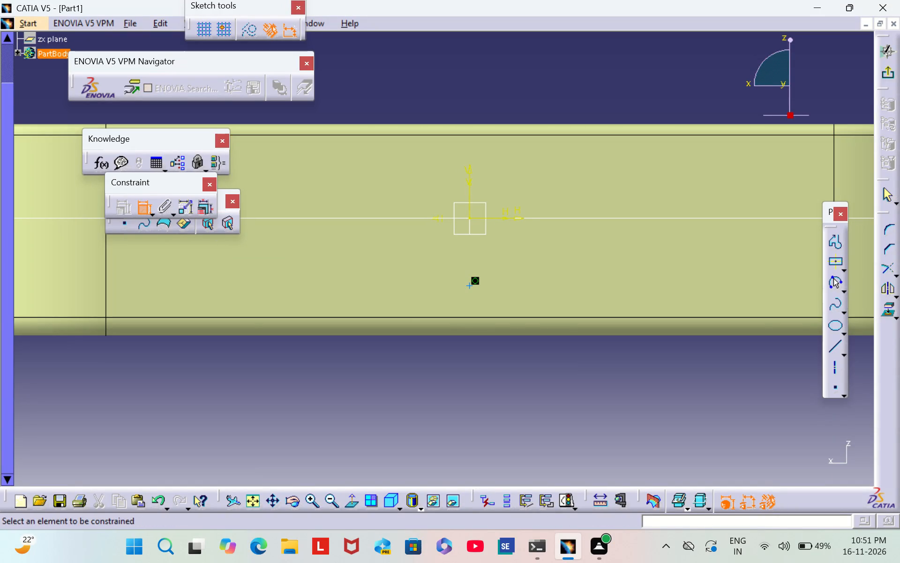
pyautogui.click(470, 285)
pyautogui.click(474, 317)
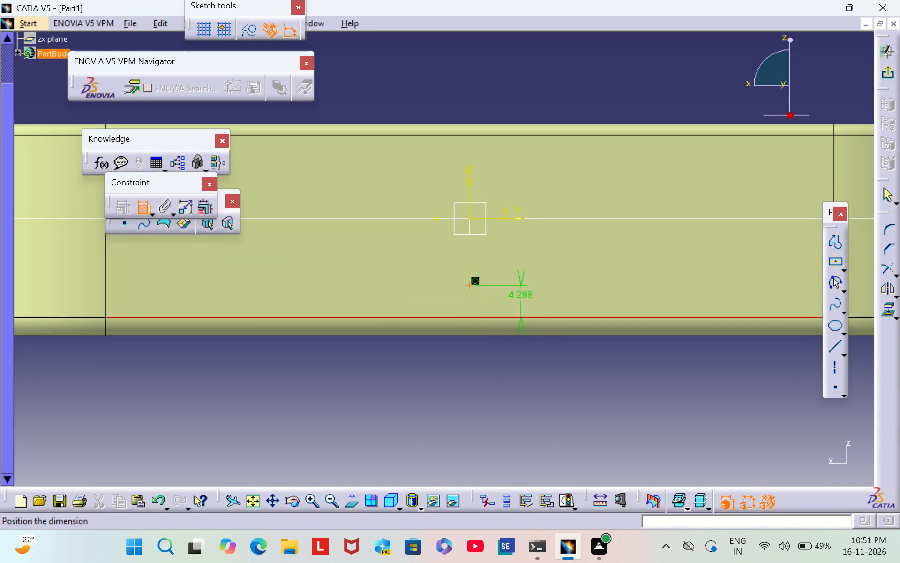
pyautogui.click(570, 264)
pyautogui.doubleClick(571, 264)
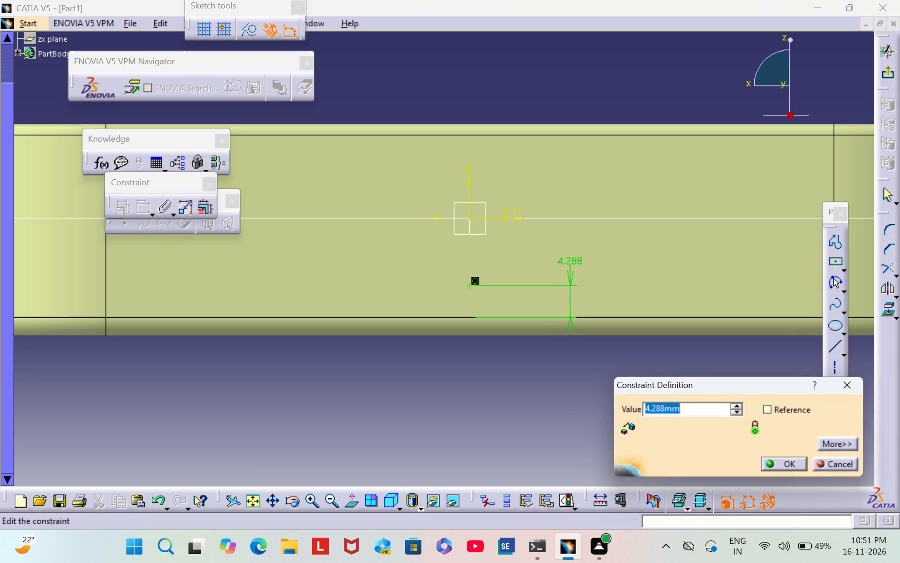
pyautogui.press('BackSpace')
pyautogui.press('5')
pyautogui.press('Return')
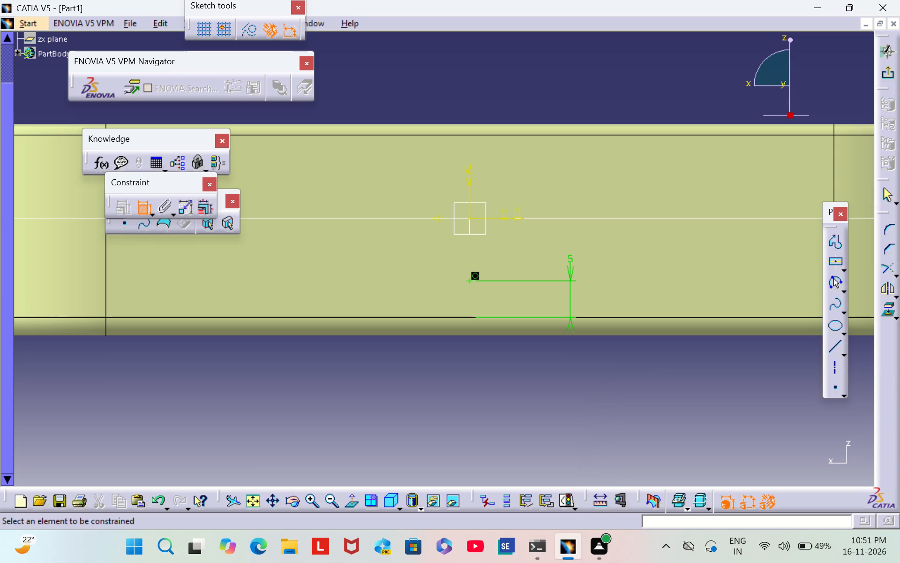
pyautogui.click(886, 79)
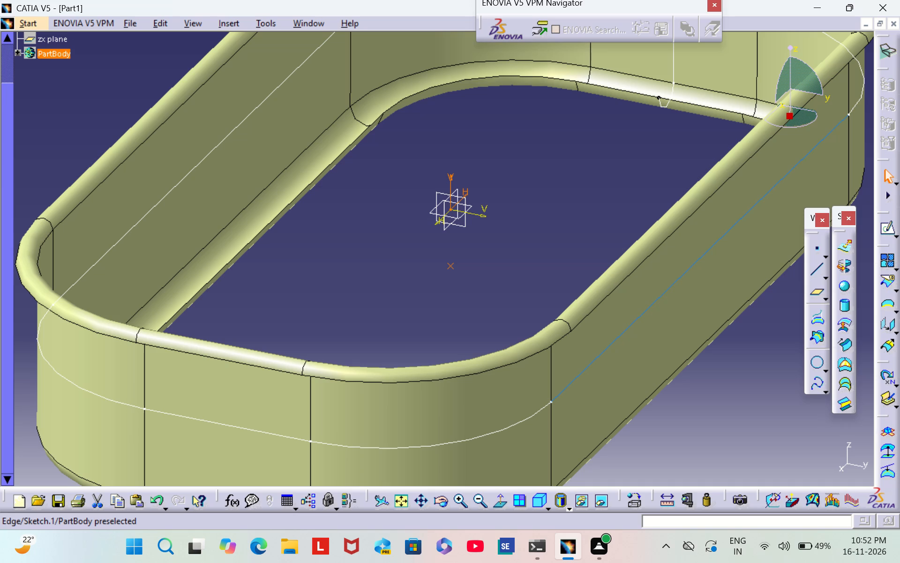
# Start a Fill surface through the sketched point, picking one long lower inner edge, the adjoining corner, short edge and next corner as boundary.
pyautogui.tripleClick(476, 498)
pyautogui.doubleClick(477, 498)
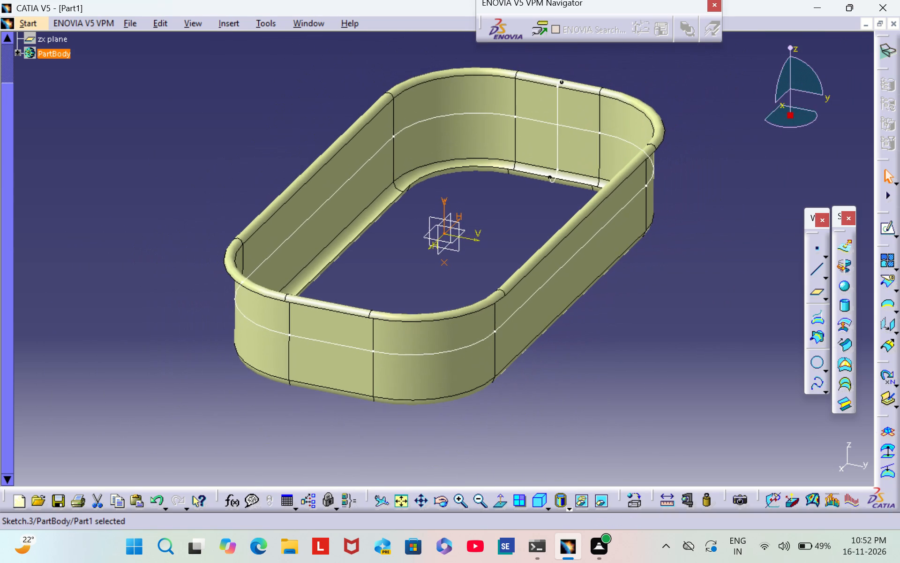
pyautogui.moveTo(689, 350); pyautogui.dragTo(437, 130, button='middle')
pyautogui.moveTo(689, 349); pyautogui.dragTo(409, 91, button='right')
pyautogui.moveTo(435, 124); pyautogui.dragTo(409, 91, button='middle')
pyautogui.moveTo(630, 276); pyautogui.dragTo(661, 320, button='middle')
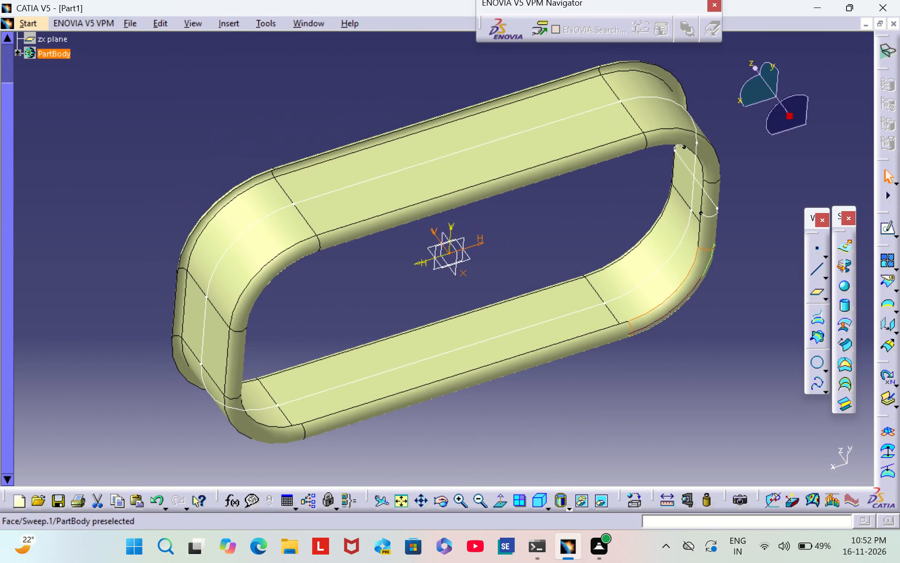
pyautogui.scroll(-1, 719, 373)
pyautogui.moveTo(719, 373); pyautogui.dragTo(630, 301, button='middle')
pyautogui.moveTo(720, 370); pyautogui.dragTo(573, 256, button='right')
pyautogui.moveTo(629, 299); pyautogui.dragTo(573, 256, button='middle')
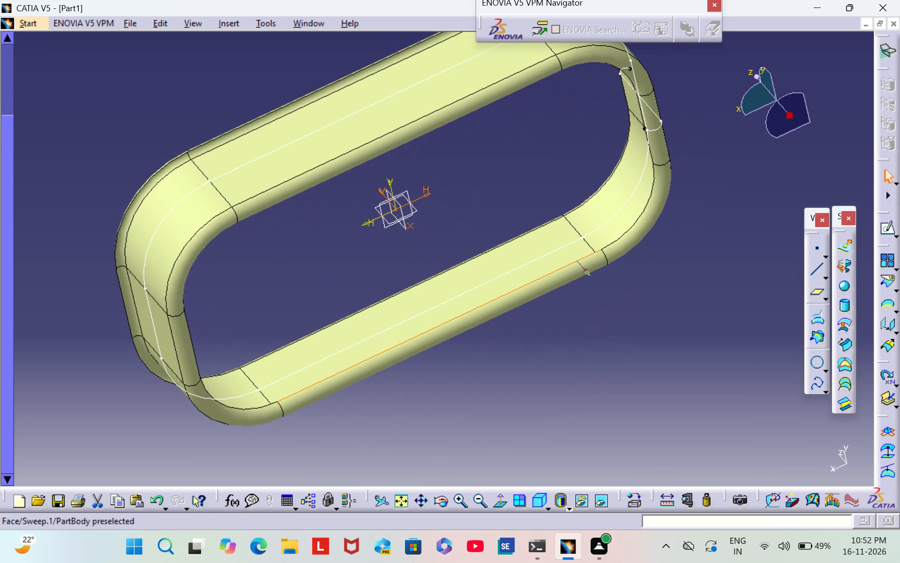
pyautogui.scroll(-1, 685, 276)
pyautogui.moveTo(685, 276); pyautogui.dragTo(585, 228, button='middle')
pyautogui.moveTo(685, 273); pyautogui.dragTo(585, 228, button='right')
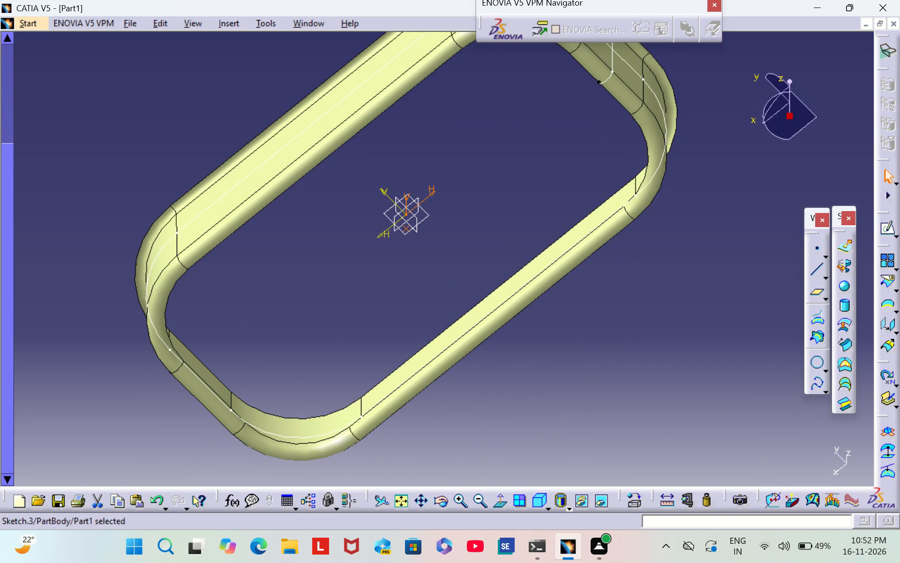
pyautogui.moveTo(701, 226); pyautogui.dragTo(695, 266, button='middle')
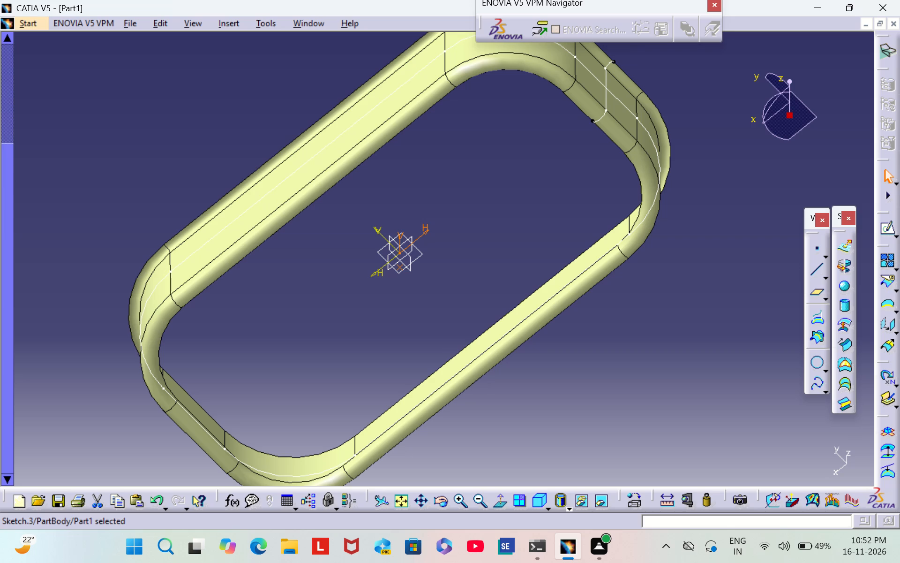
pyautogui.click(842, 368)
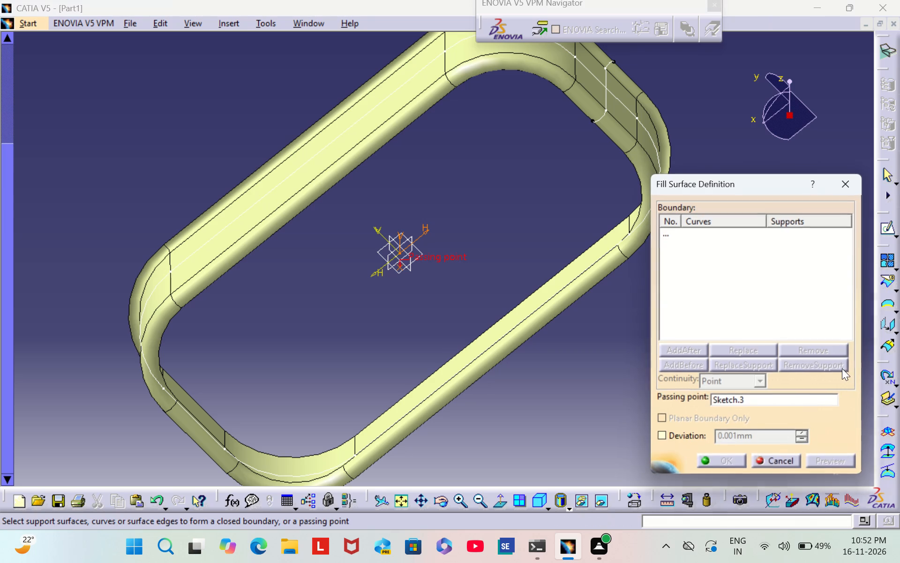
pyautogui.click(337, 183)
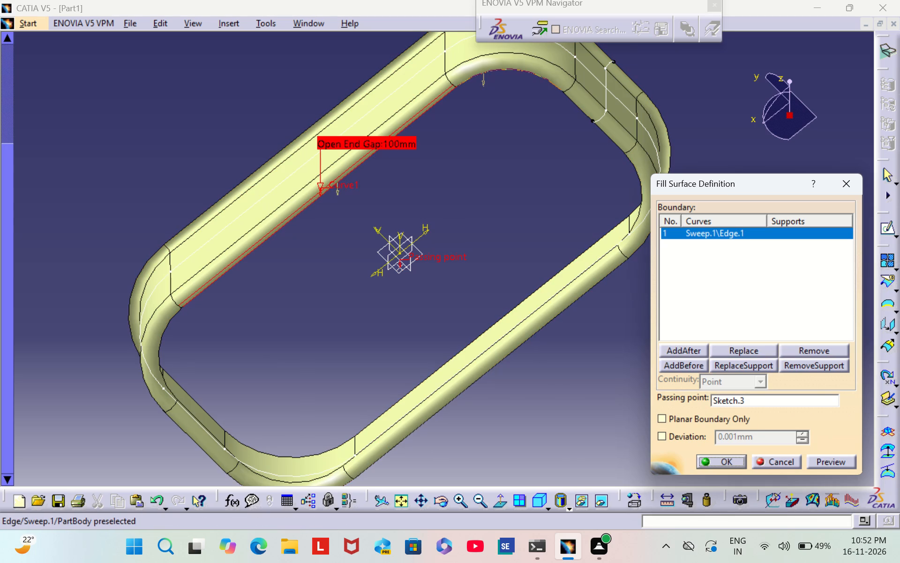
pyautogui.click(478, 75)
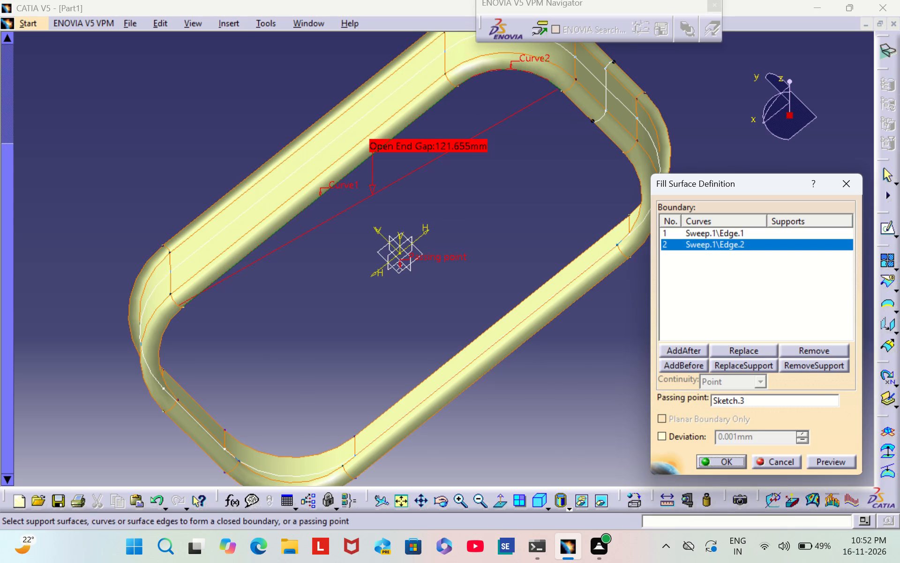
pyautogui.click(578, 109)
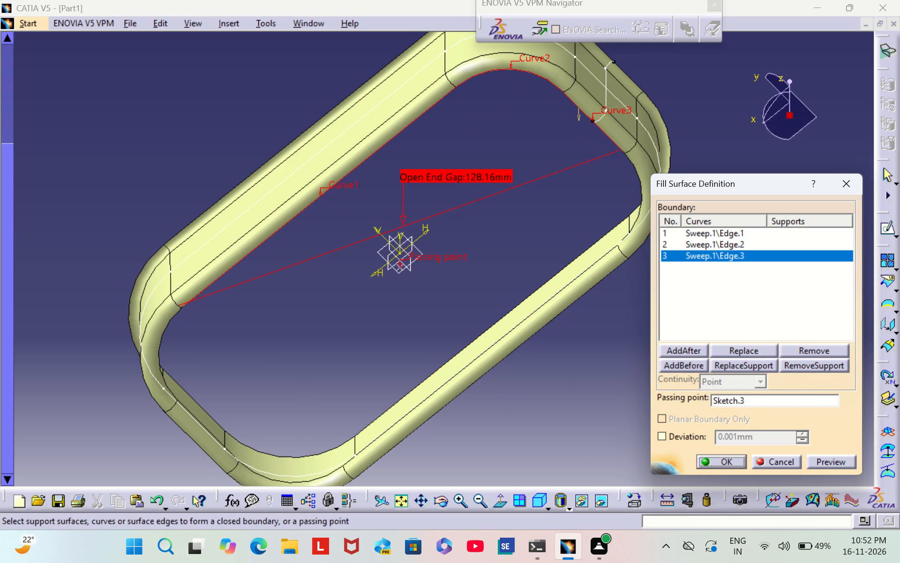
pyautogui.click(640, 203)
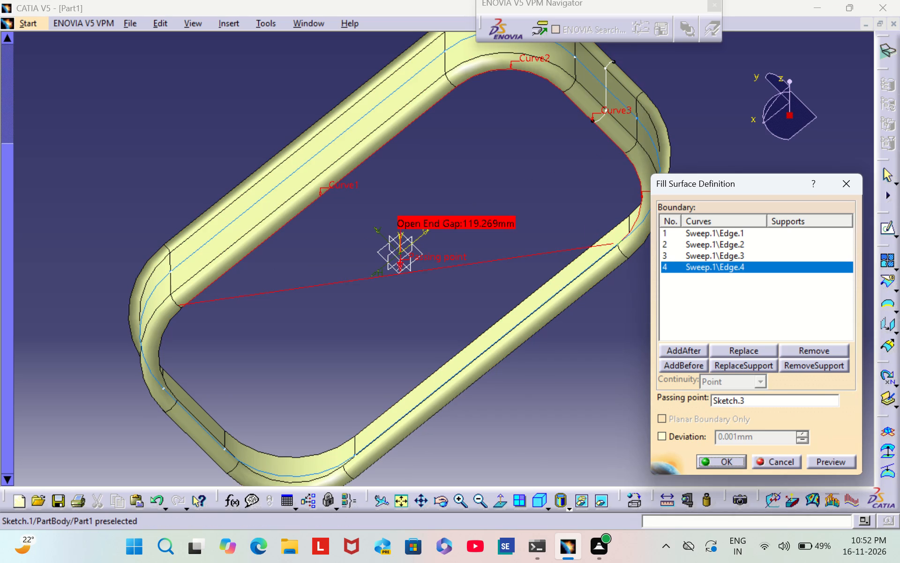
# Add the opposite long lower inner edge of the swept wall to the fill boundary.
pyautogui.scroll(-2, 576, 376)
pyautogui.moveTo(576, 374); pyautogui.dragTo(523, 316, button='middle')
pyautogui.moveTo(567, 365); pyautogui.dragTo(523, 316, button='right')
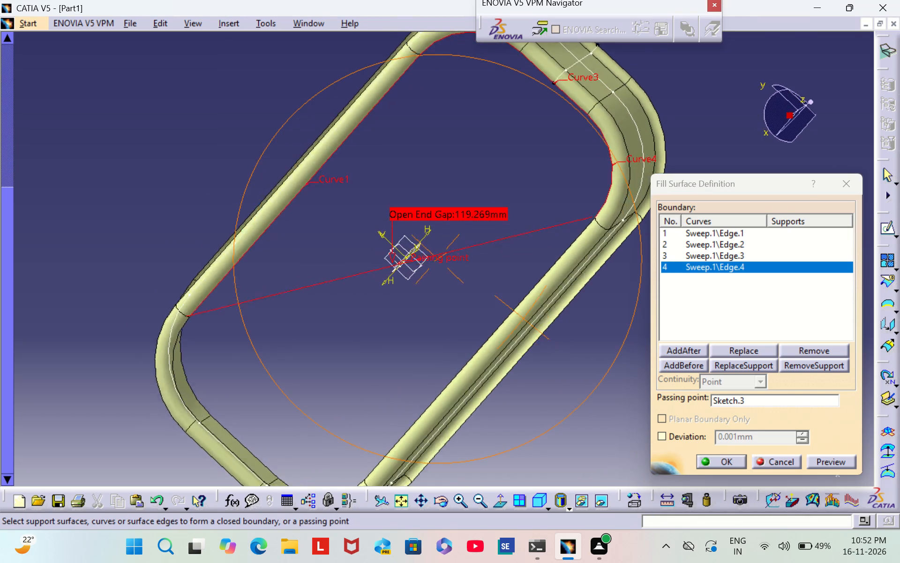
pyautogui.moveTo(523, 316); pyautogui.dragTo(562, 265, button='right')
pyautogui.moveTo(523, 316); pyautogui.dragTo(569, 263, button='middle')
pyautogui.rightClick(568, 264)
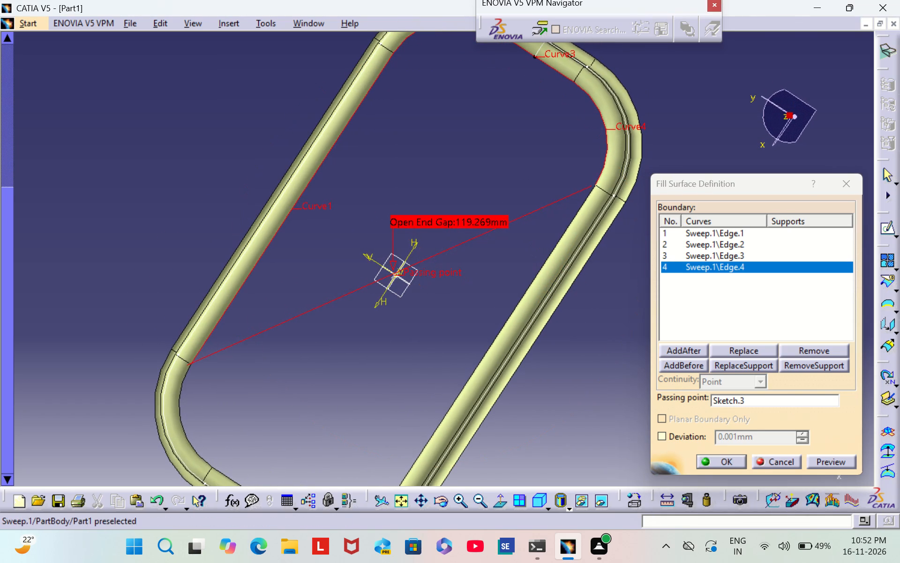
pyautogui.moveTo(337, 379); pyautogui.dragTo(382, 299, button='middle')
pyautogui.scroll(1, 382, 299)
pyautogui.click(228, 342)
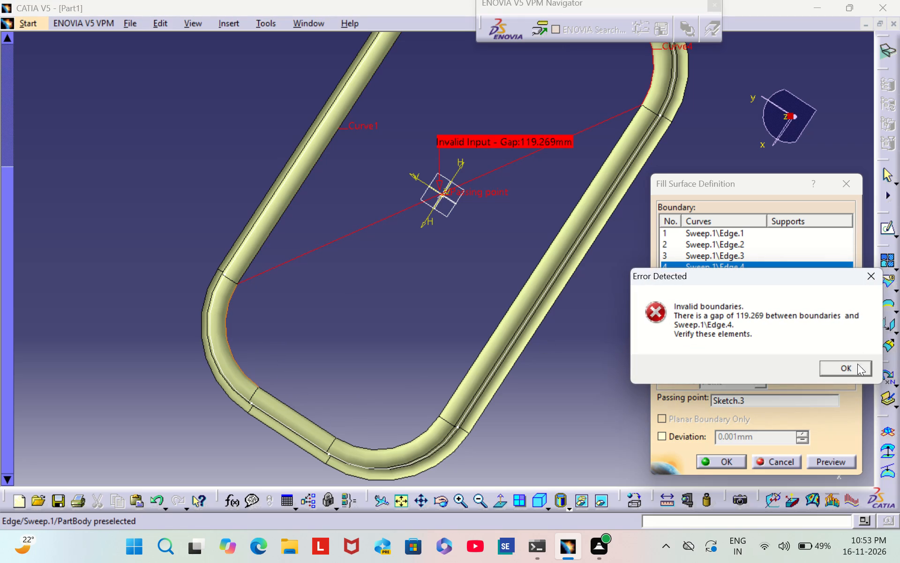
pyautogui.click(853, 369)
pyautogui.moveTo(130, 367); pyautogui.dragTo(130, 366, button='middle')
pyautogui.scroll(-1, 130, 367)
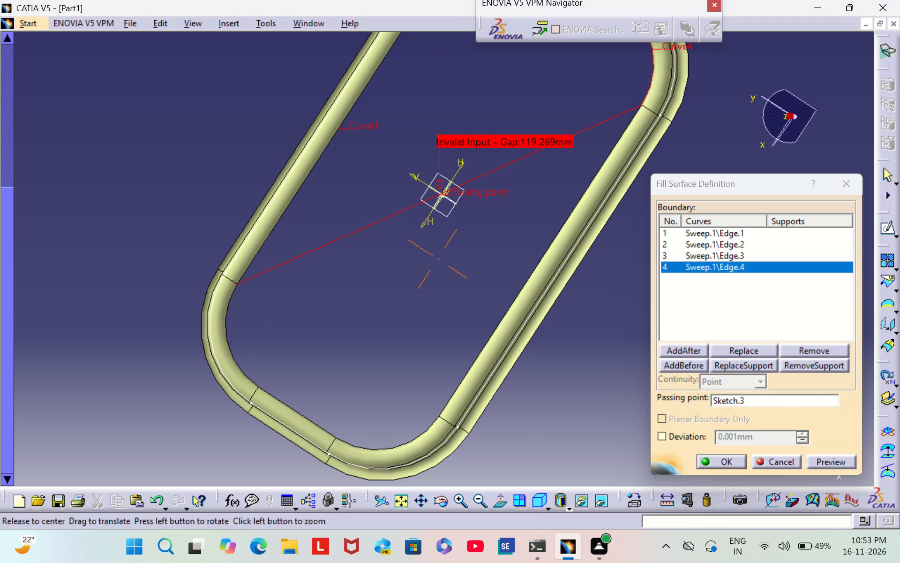
pyautogui.moveTo(130, 366); pyautogui.dragTo(362, 329, button='middle')
pyautogui.moveTo(130, 366); pyautogui.dragTo(362, 329, button='right')
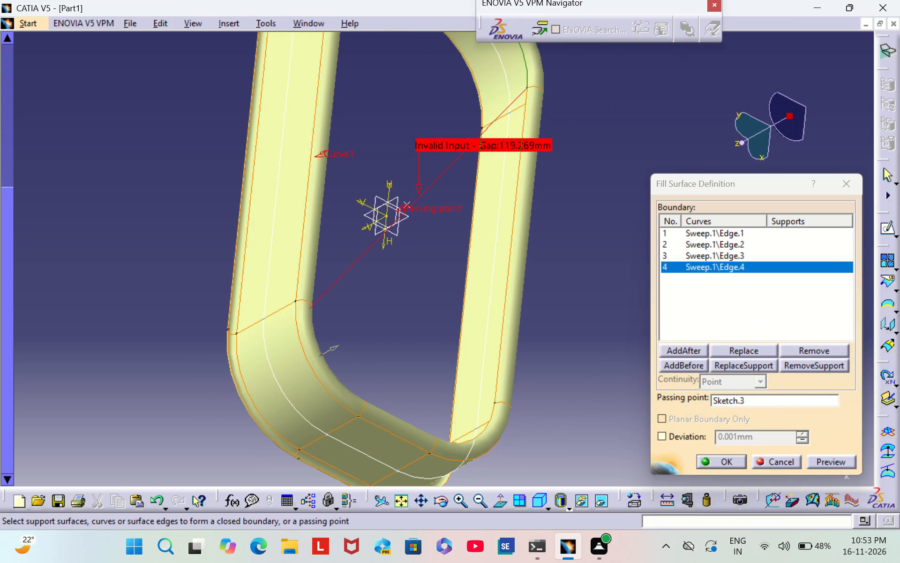
pyautogui.click(516, 184)
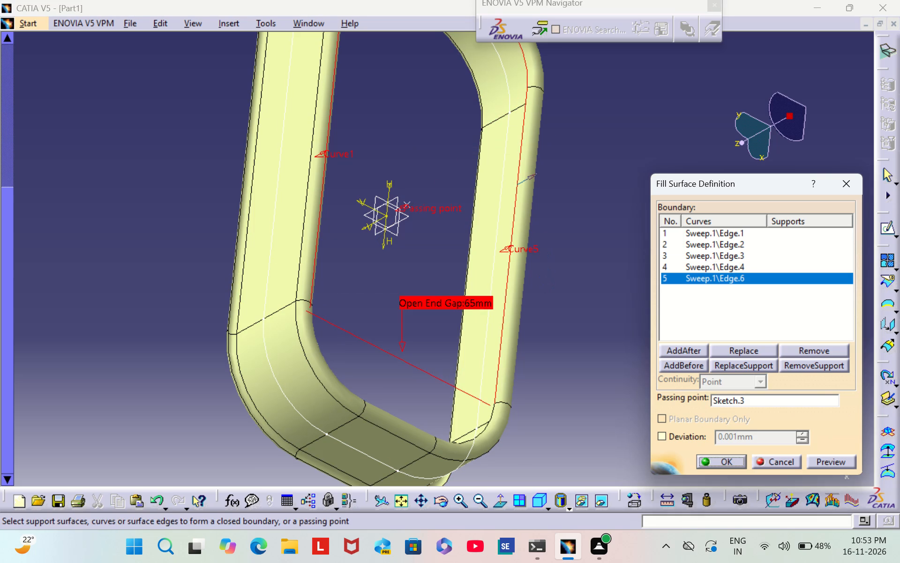
# Close the fill boundary with the remaining corner, short edge and last corner, using Sweep.1 as tangent support for the first of these, and create the fill.
pyautogui.moveTo(546, 335); pyautogui.dragTo(559, 288, button='middle')
pyautogui.scroll(-1, 559, 288)
pyautogui.moveTo(559, 288); pyautogui.dragTo(500, 321, button='middle')
pyautogui.moveTo(559, 287); pyautogui.dragTo(500, 321, button='right')
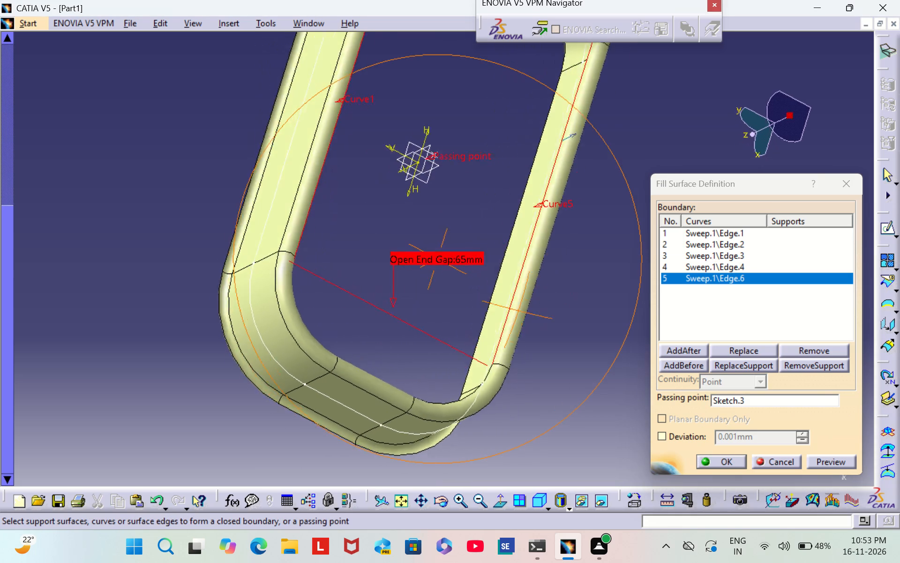
pyautogui.moveTo(500, 321); pyautogui.dragTo(454, 351, button='middle')
pyautogui.moveTo(500, 321); pyautogui.dragTo(454, 351, button='right')
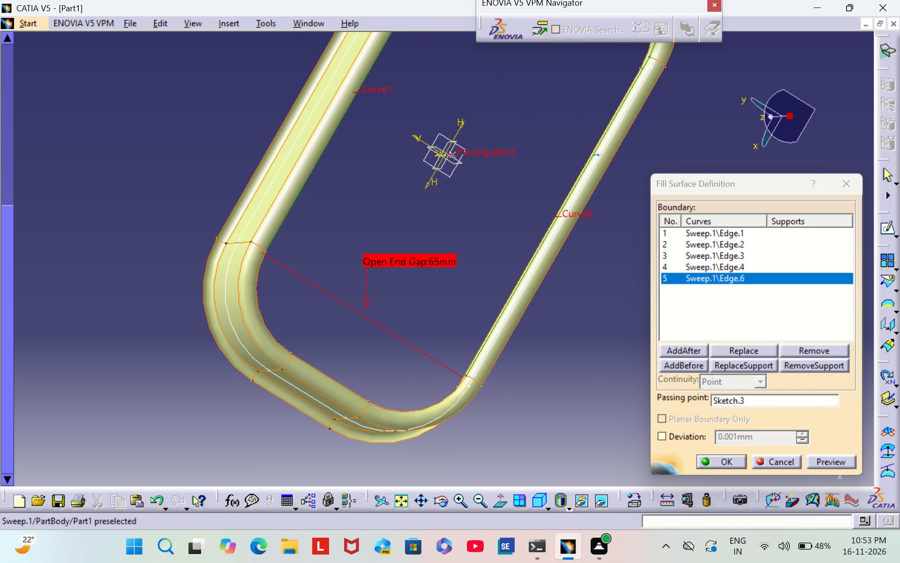
pyautogui.click(335, 379)
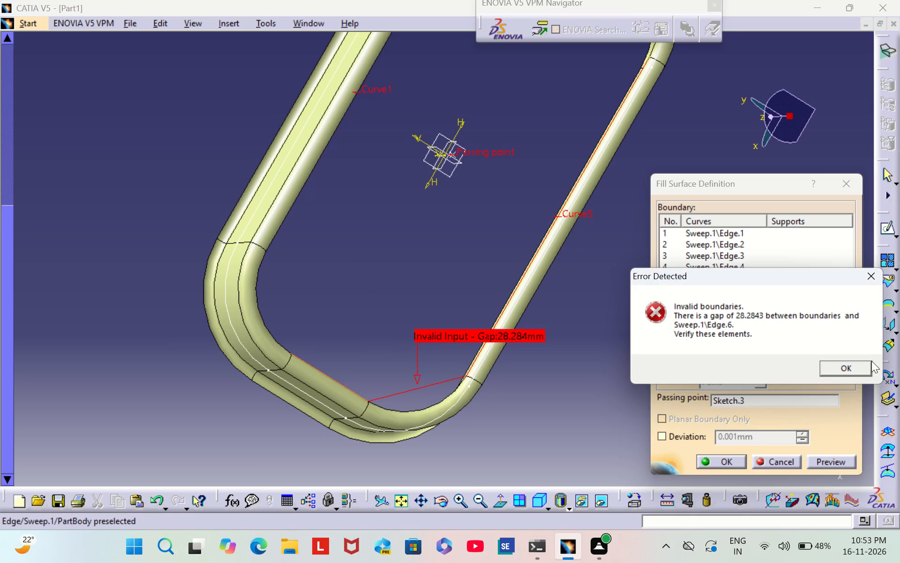
pyautogui.click(840, 370)
pyautogui.click(424, 406)
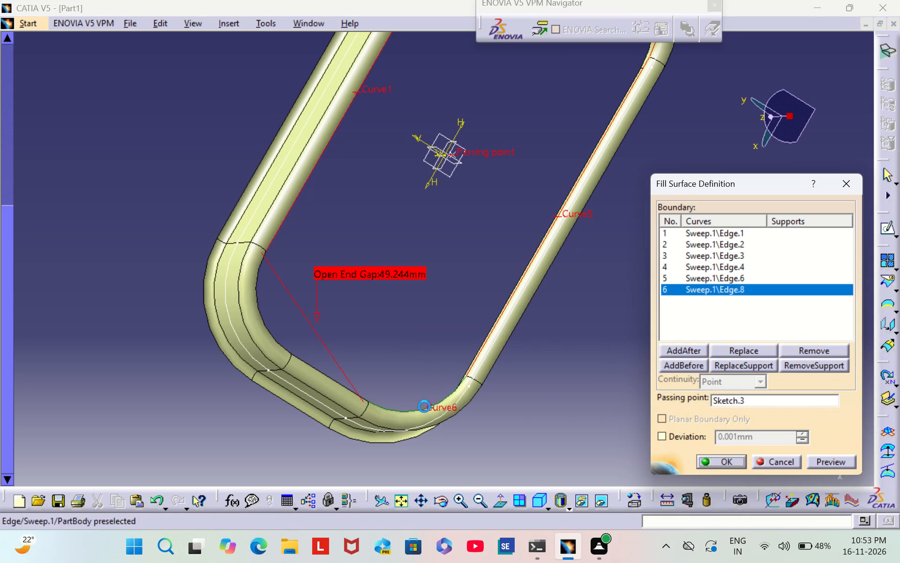
pyautogui.click(325, 378)
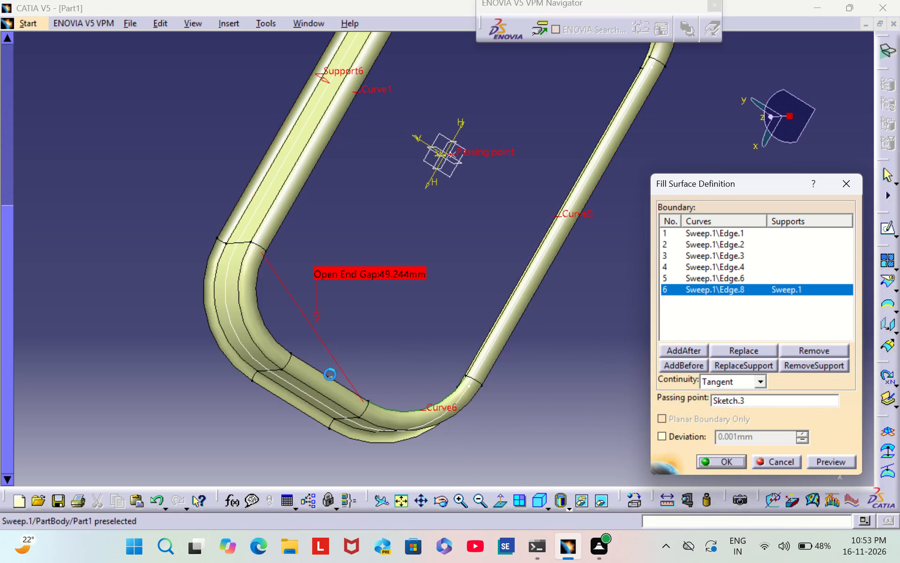
pyautogui.click(328, 374)
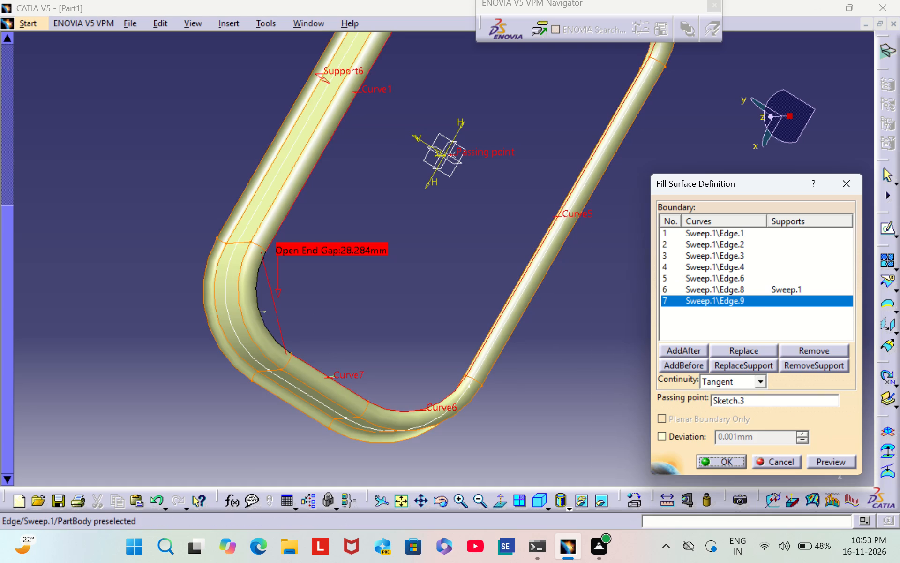
pyautogui.click(257, 307)
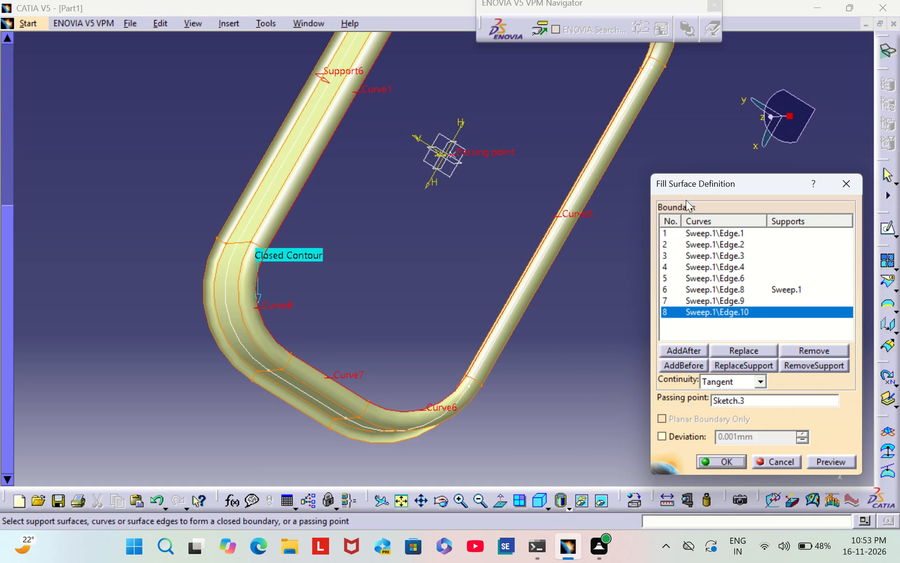
pyautogui.moveTo(643, 210); pyautogui.dragTo(583, 271, button='middle')
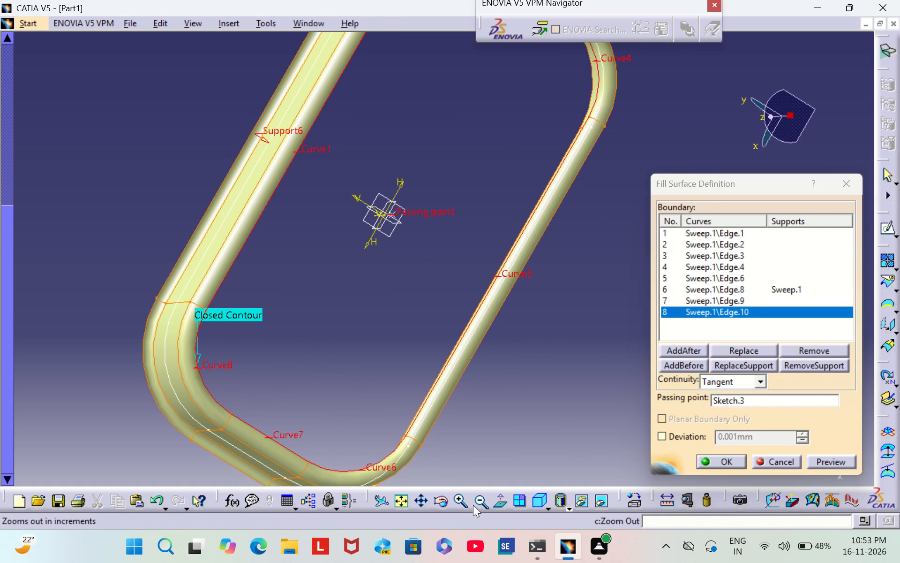
pyautogui.click(478, 495)
pyautogui.doubleClick(479, 495)
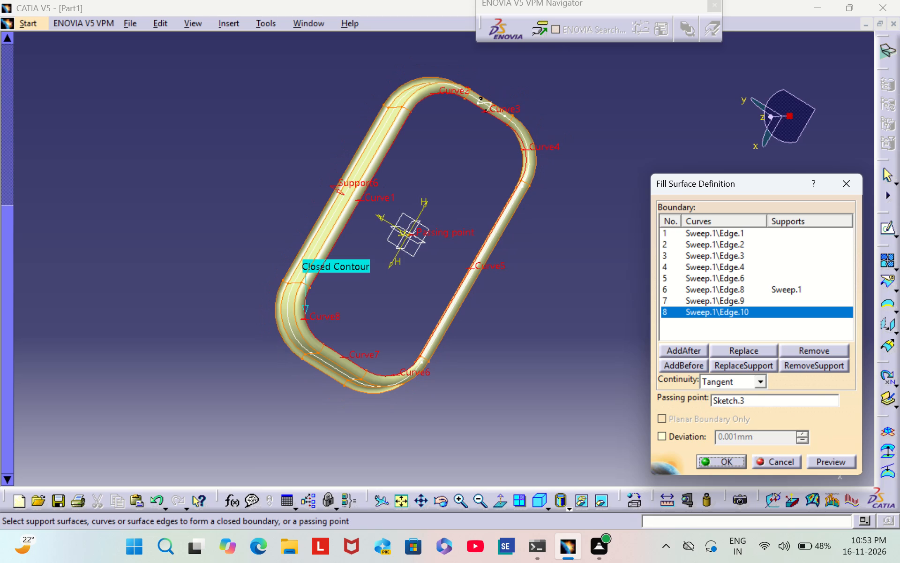
pyautogui.click(719, 459)
pyautogui.click(620, 360)
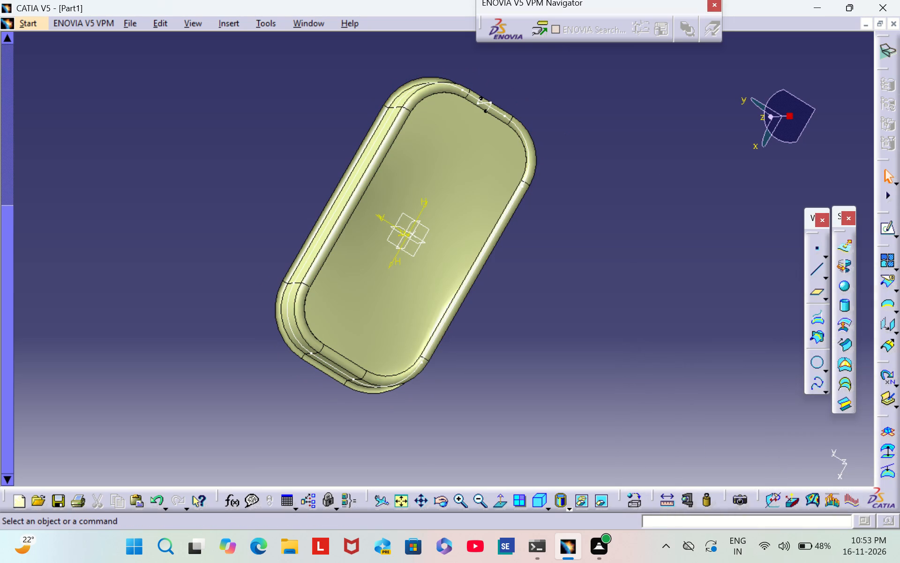
# Inspect the filled tray floor and the swept wall from the side, from below and from the open side.
pyautogui.scroll(-1, 240, 309)
pyautogui.moveTo(240, 309); pyautogui.dragTo(395, 309, button='middle')
pyautogui.moveTo(240, 308); pyautogui.dragTo(395, 309, button='right')
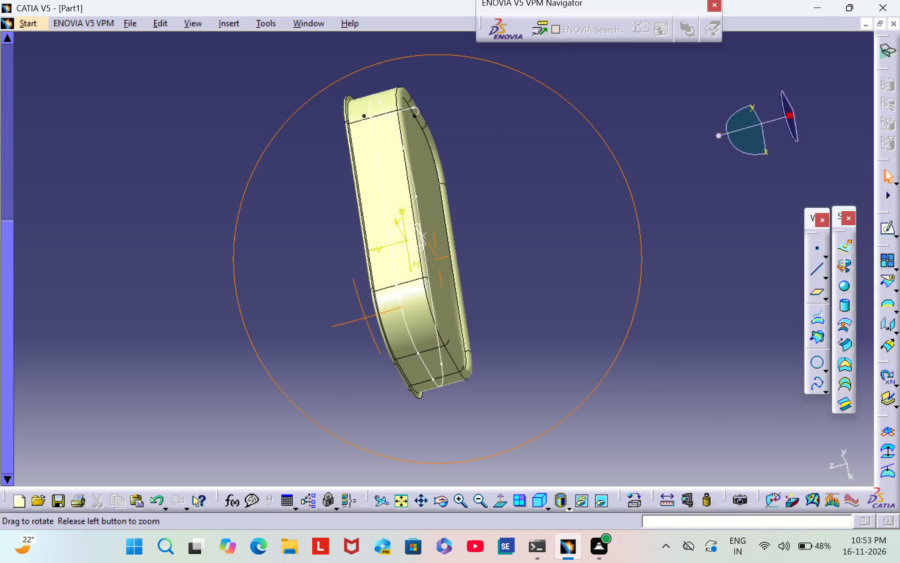
pyautogui.moveTo(395, 309); pyautogui.dragTo(422, 310, button='middle')
pyautogui.moveTo(395, 309); pyautogui.dragTo(422, 310, button='right')
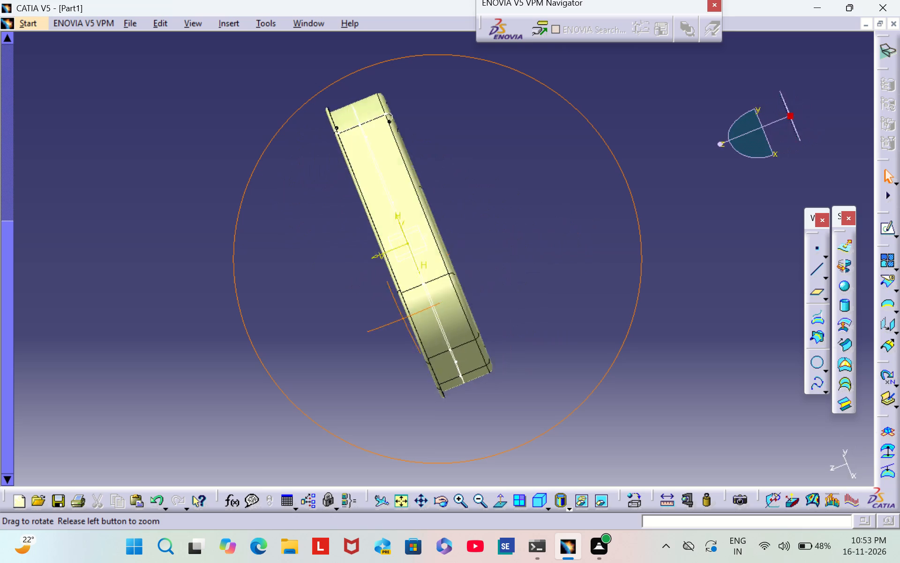
pyautogui.moveTo(422, 310); pyautogui.dragTo(655, 340, button='right')
pyautogui.moveTo(422, 310); pyautogui.dragTo(655, 340, button='middle')
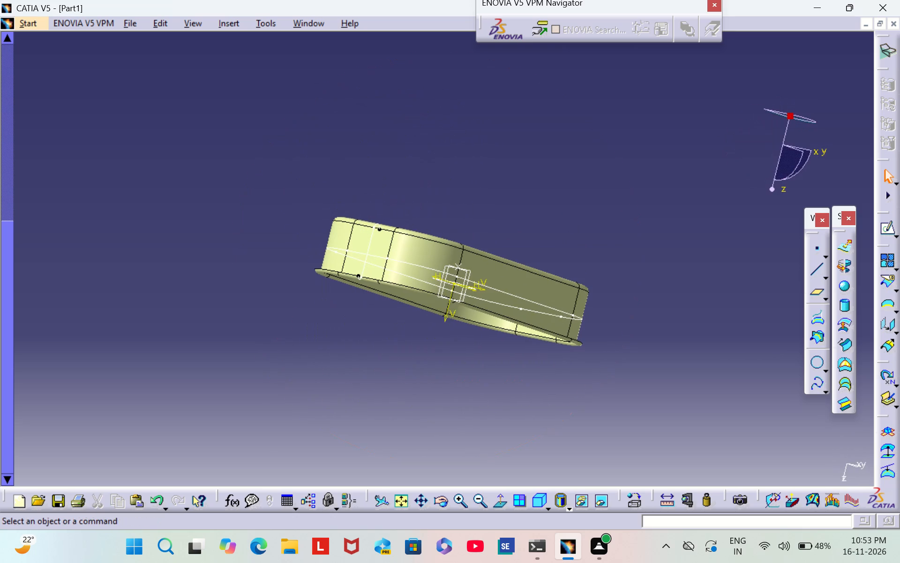
pyautogui.scroll(-1, 337, 385)
pyautogui.moveTo(337, 385); pyautogui.dragTo(584, 175, button='middle')
pyautogui.moveTo(339, 380); pyautogui.dragTo(584, 175, button='right')
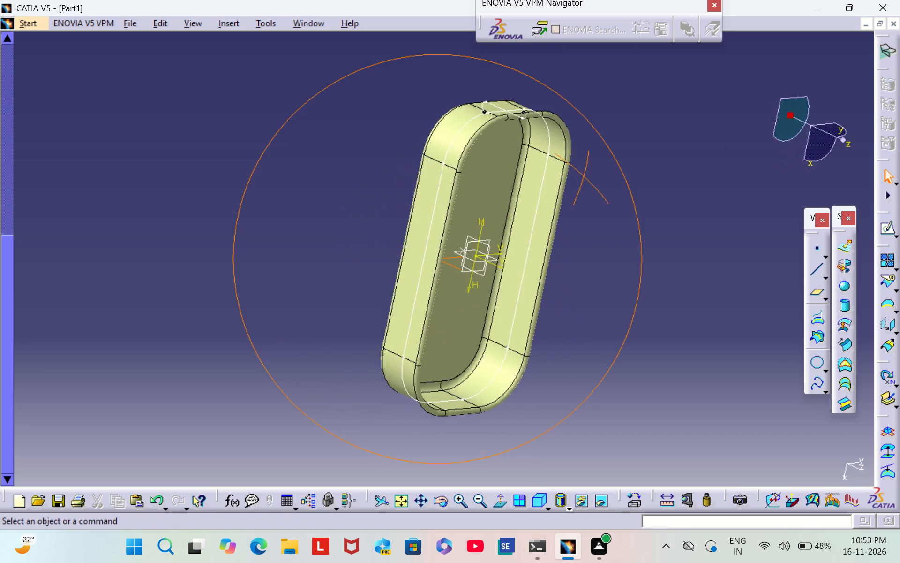
# Examine the filled tray floor and the swept wall from several angles around the open side.
pyautogui.moveTo(584, 175); pyautogui.dragTo(426, 158, button='right')
pyautogui.moveTo(584, 175); pyautogui.dragTo(426, 158, button='middle')
pyautogui.middleClick(426, 158)
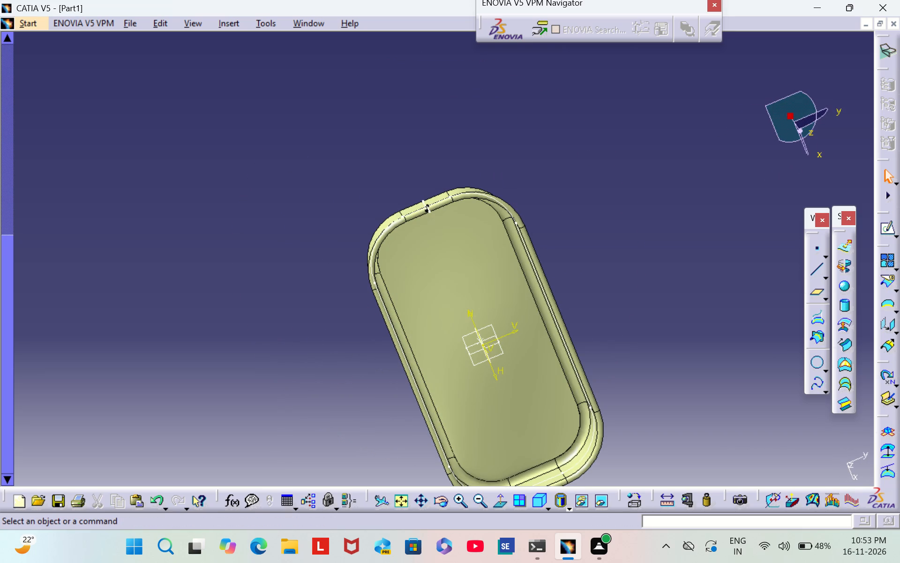
pyautogui.scroll(-1, 695, 339)
pyautogui.moveTo(695, 339); pyautogui.dragTo(690, 237, button='middle')
pyautogui.moveTo(699, 295); pyautogui.dragTo(531, 136, button='middle')
pyautogui.scroll(-1, 700, 295)
pyautogui.moveTo(700, 295); pyautogui.dragTo(530, 136, button='right')
pyautogui.middleClick(530, 136)
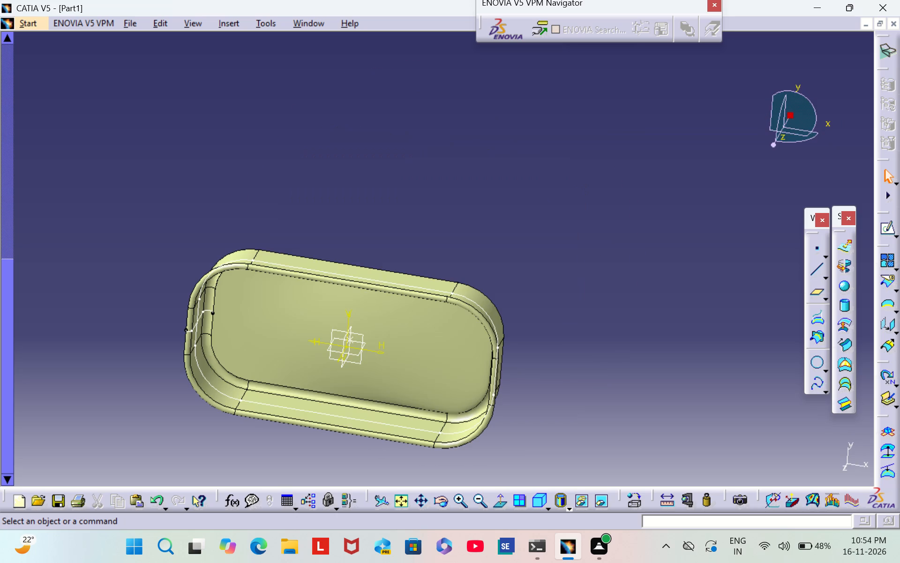
pyautogui.click(531, 142)
# Open a new sketch on the xy plane at the centre of the tray.
pyautogui.scroll(4, 47, 230)
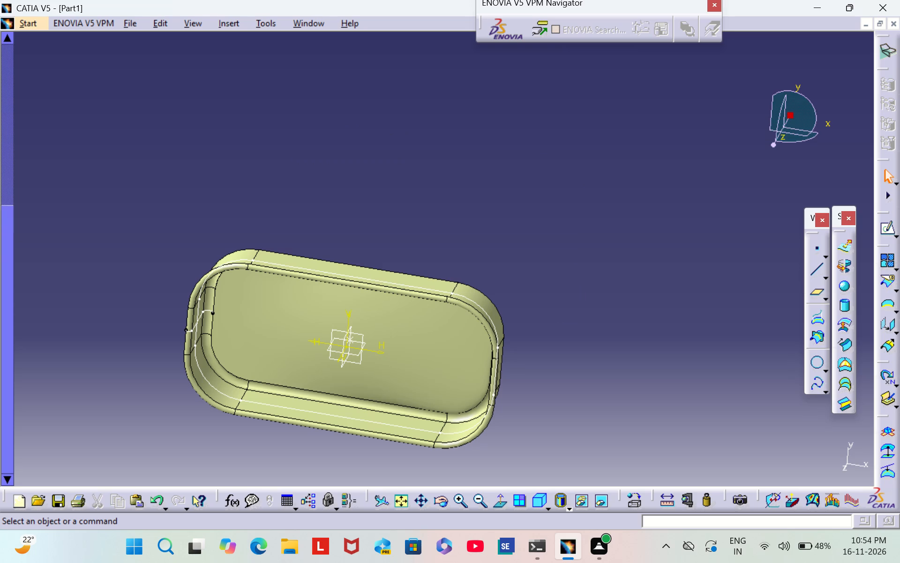
pyautogui.scroll(6, 47, 230)
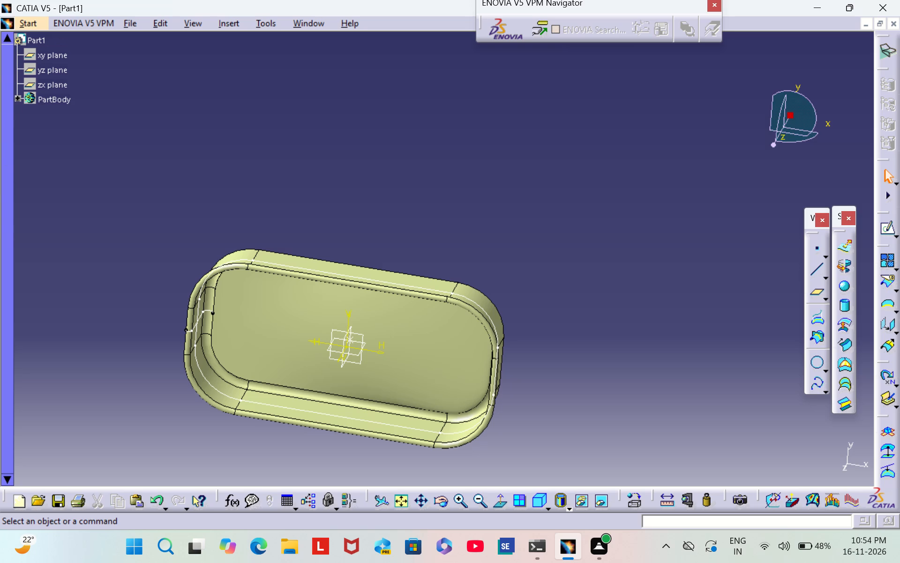
pyautogui.moveTo(432, 370); pyautogui.dragTo(454, 343, button='middle')
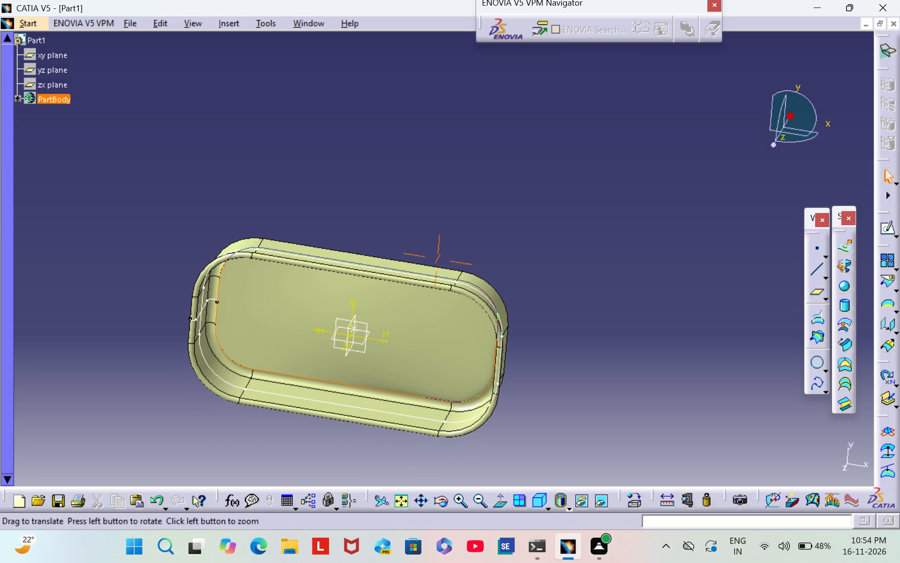
pyautogui.moveTo(454, 343); pyautogui.dragTo(511, 314, button='middle')
pyautogui.middleClick(511, 314)
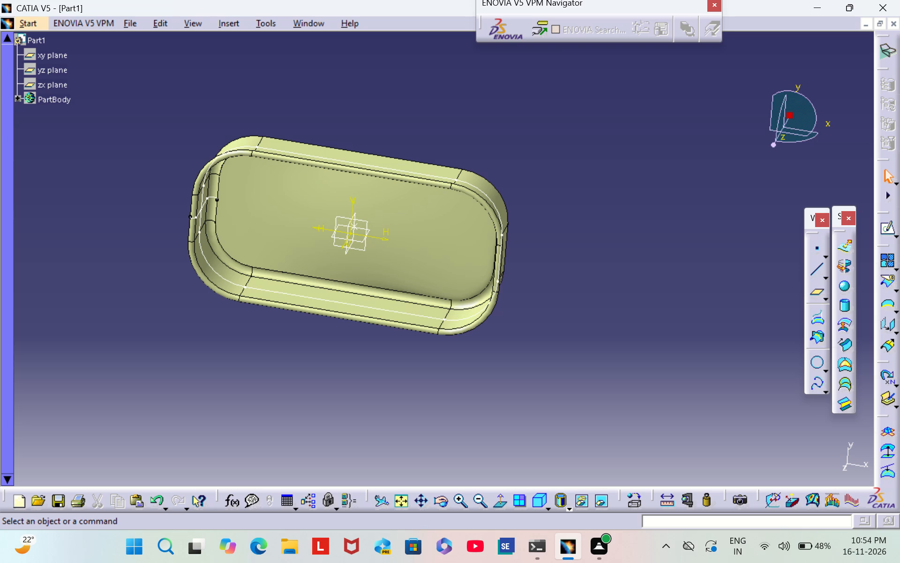
pyautogui.scroll(-2, 293, 382)
pyautogui.moveTo(293, 382); pyautogui.dragTo(306, 346, button='middle')
pyautogui.moveTo(300, 362); pyautogui.dragTo(306, 346, button='right')
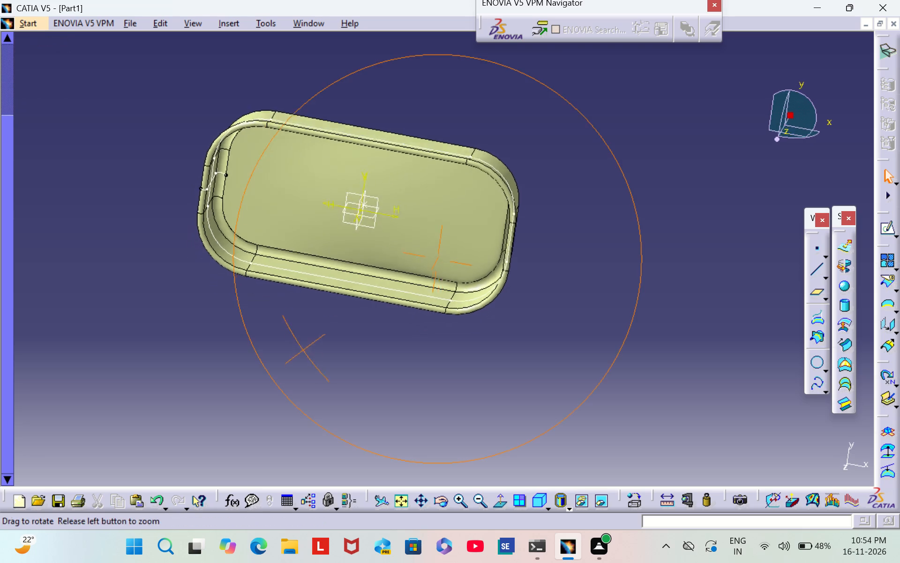
pyautogui.moveTo(306, 346); pyautogui.dragTo(318, 307, button='middle')
pyautogui.moveTo(306, 346); pyautogui.dragTo(318, 307, button='right')
pyautogui.click(378, 215)
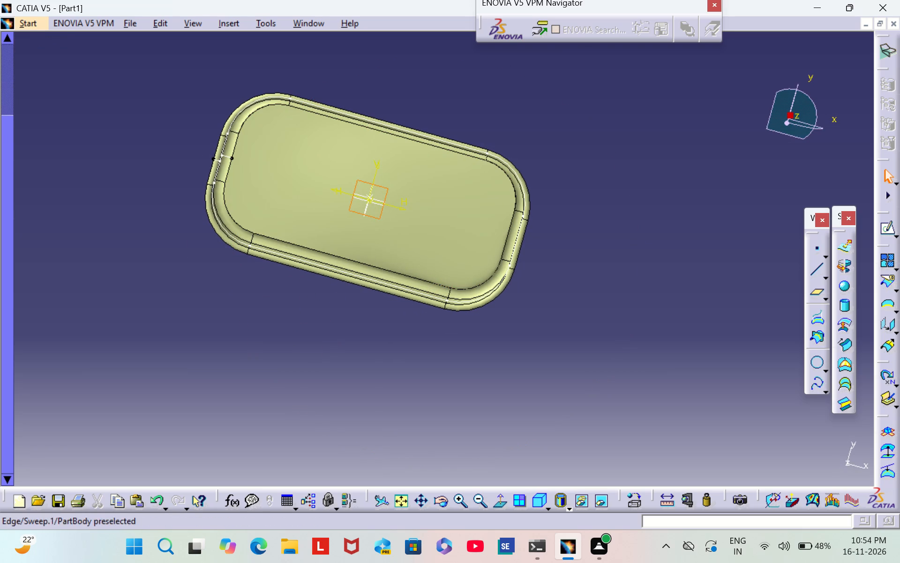
pyautogui.click(882, 229)
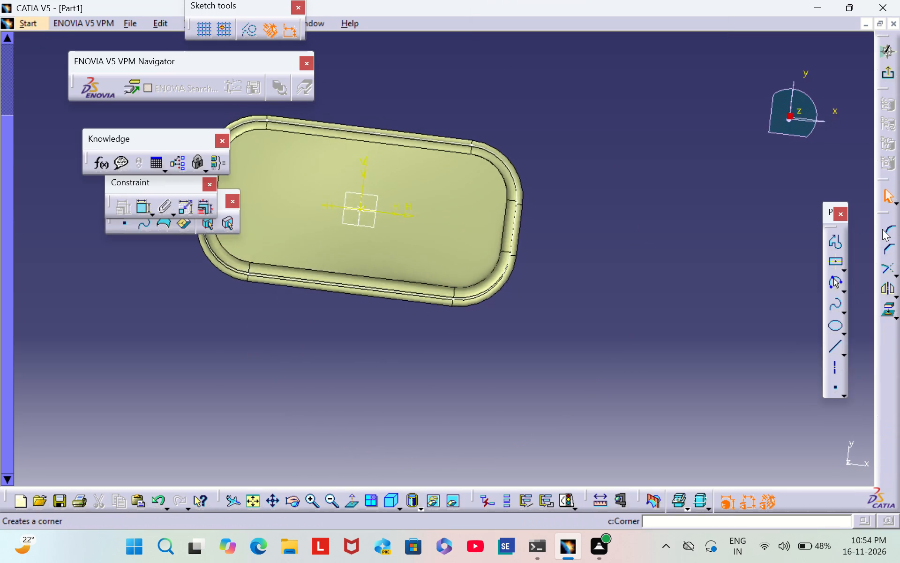
# Draw a vertical axis from the sketch origin downward, about 20.6 mm long.
pyautogui.moveTo(594, 302); pyautogui.dragTo(667, 334, button='middle')
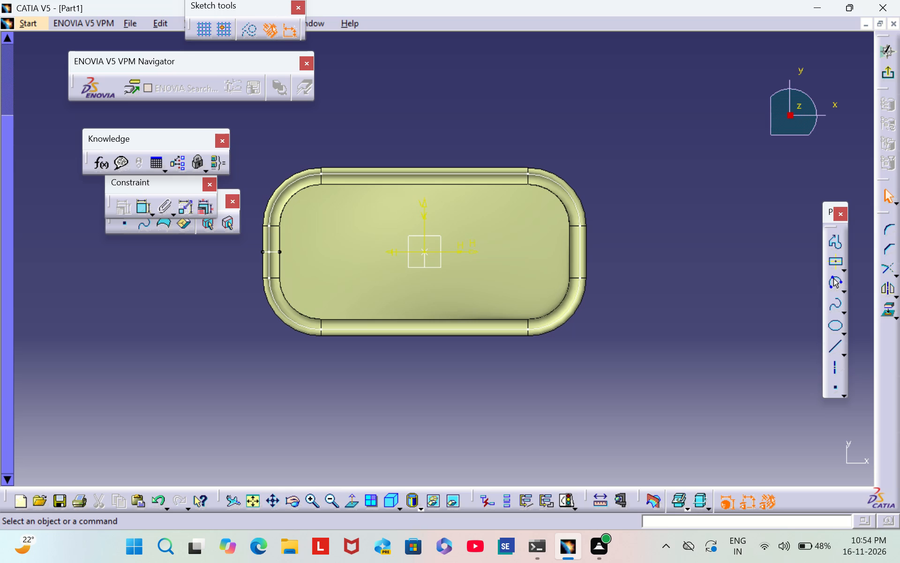
pyautogui.doubleClick(307, 512)
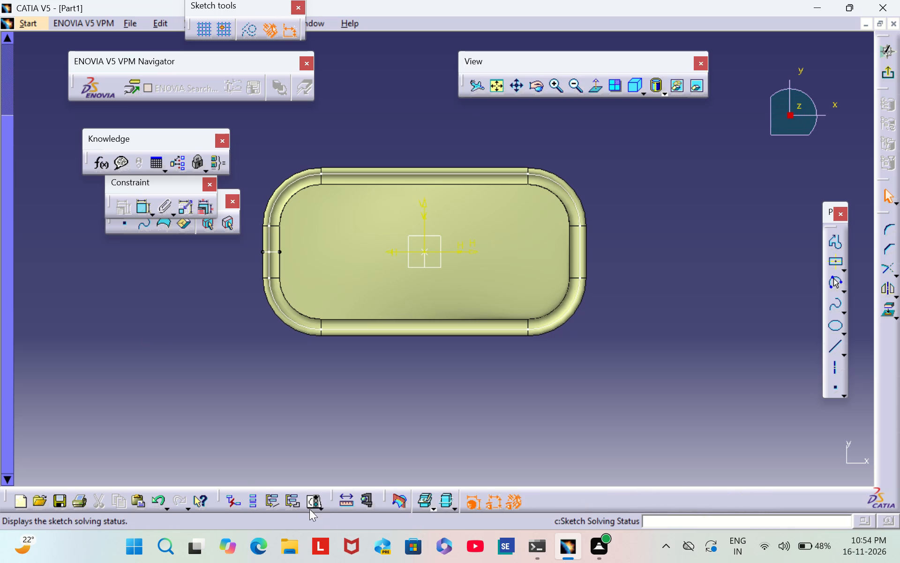
pyautogui.tripleClick(555, 89)
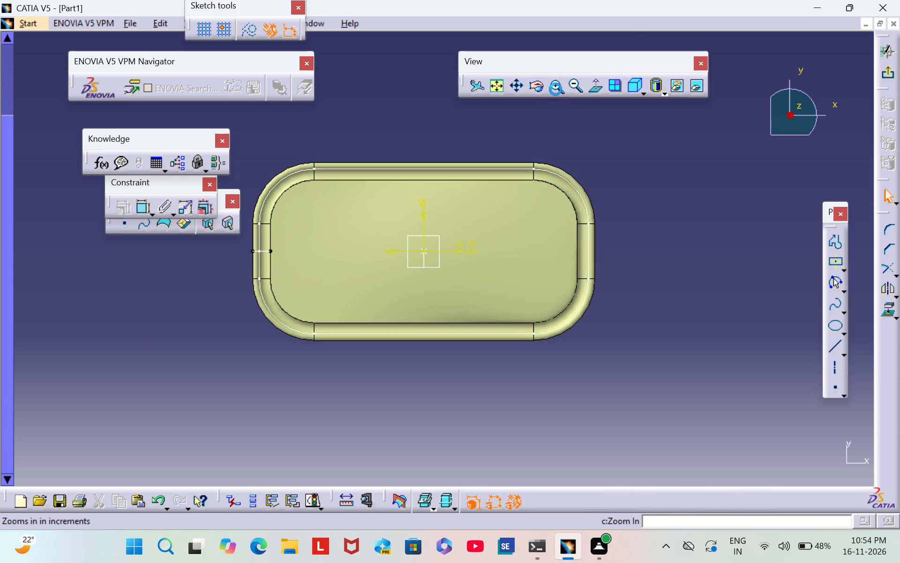
pyautogui.tripleClick(555, 89)
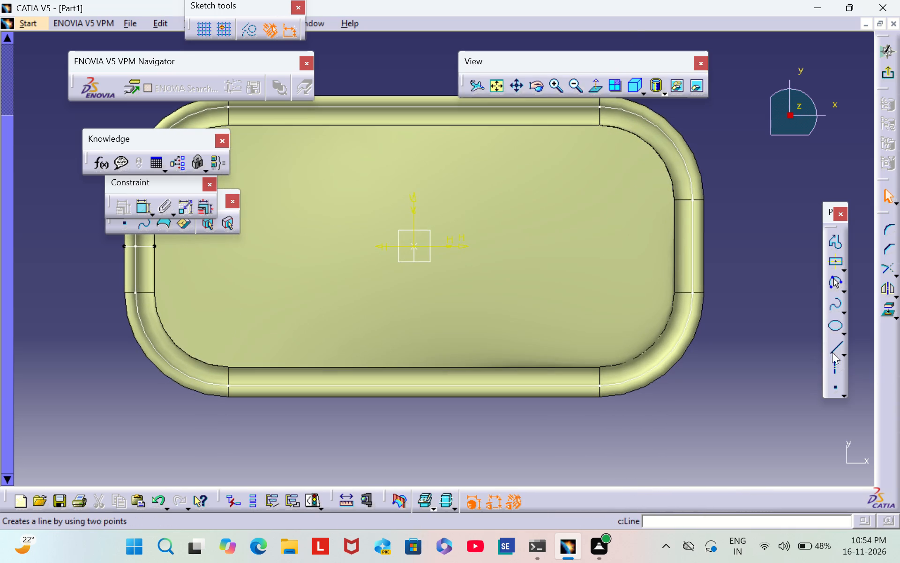
pyautogui.click(832, 367)
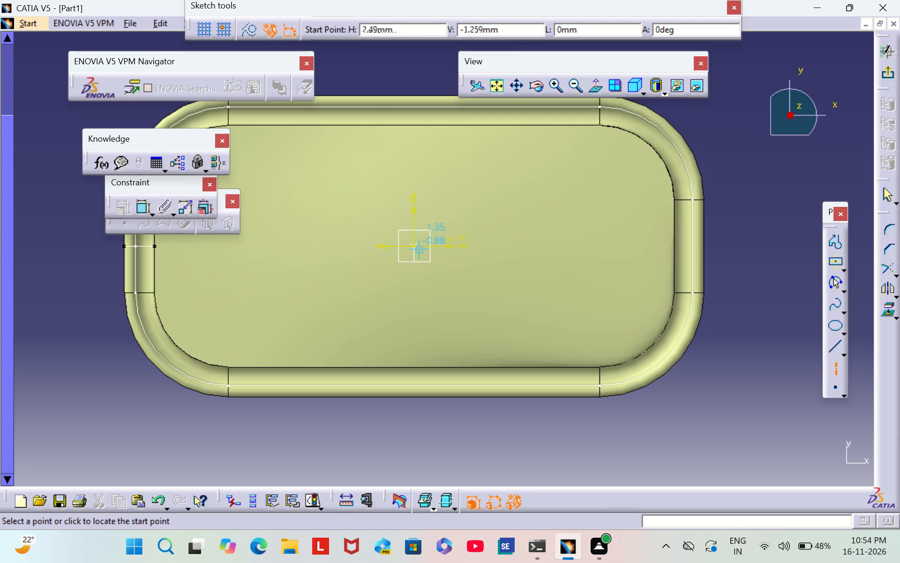
pyautogui.click(415, 243)
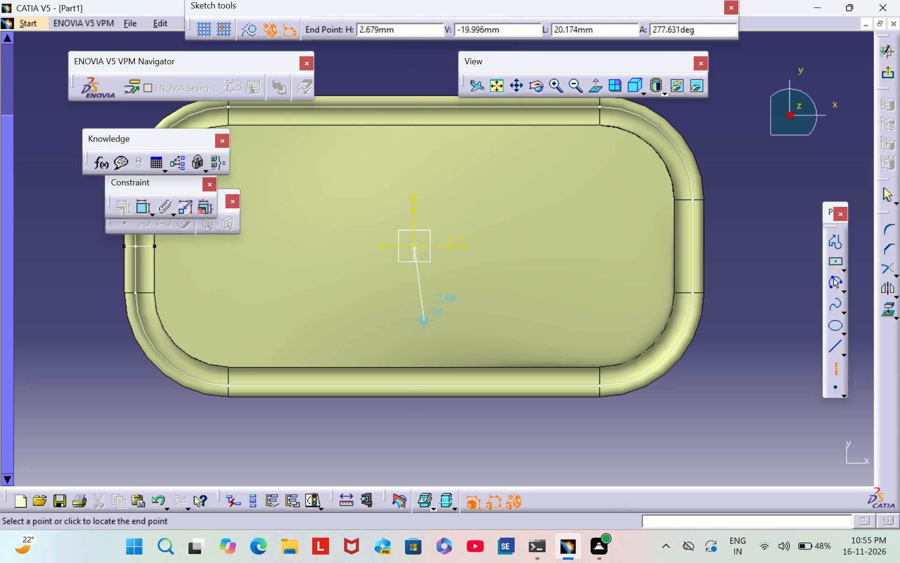
pyautogui.click(414, 323)
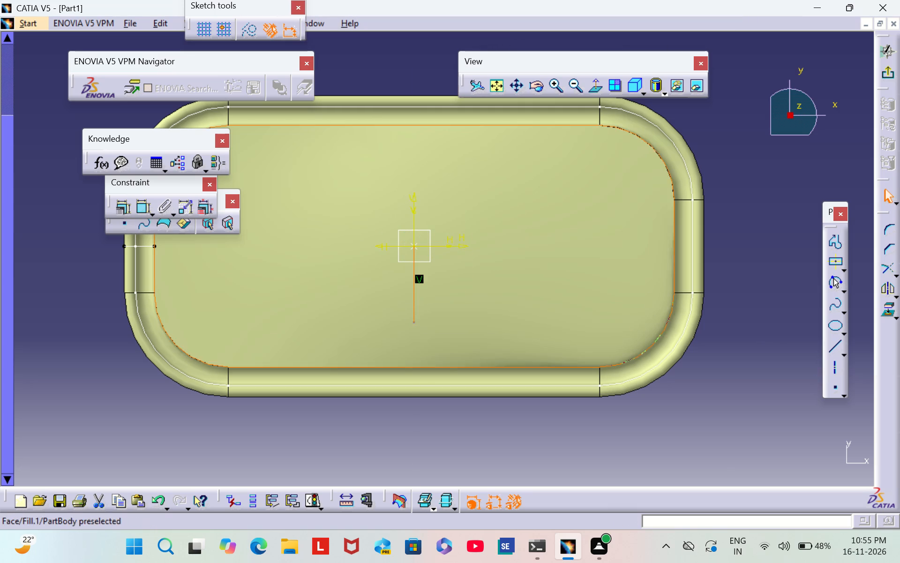
# Dimension the lower vertical axis's length and set it to 20 mm.
pyautogui.click(142, 209)
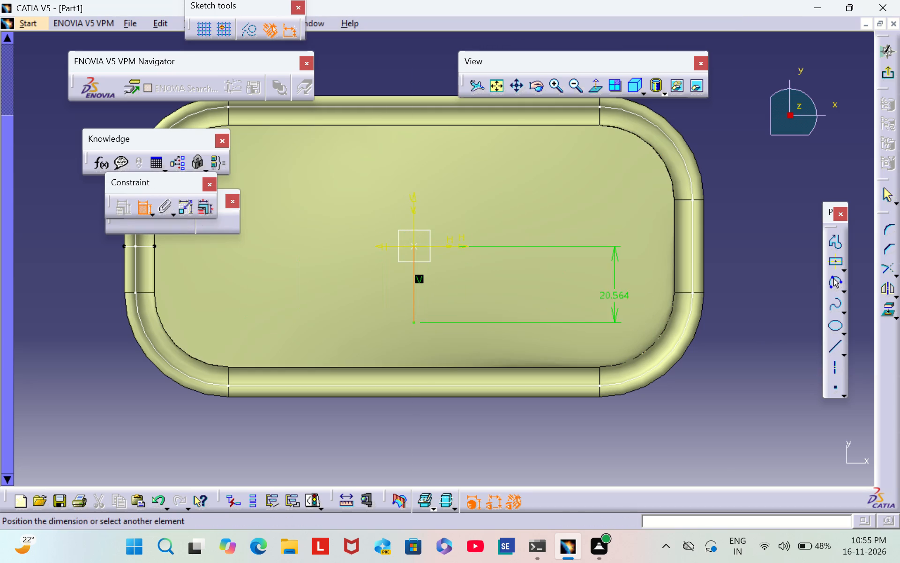
pyautogui.click(490, 284)
pyautogui.doubleClick(488, 280)
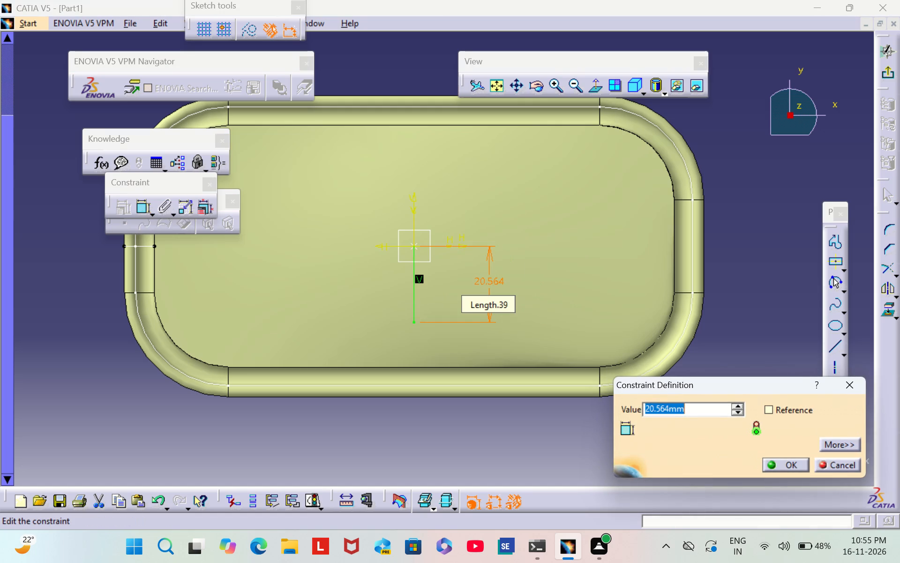
pyautogui.press('BackSpace')
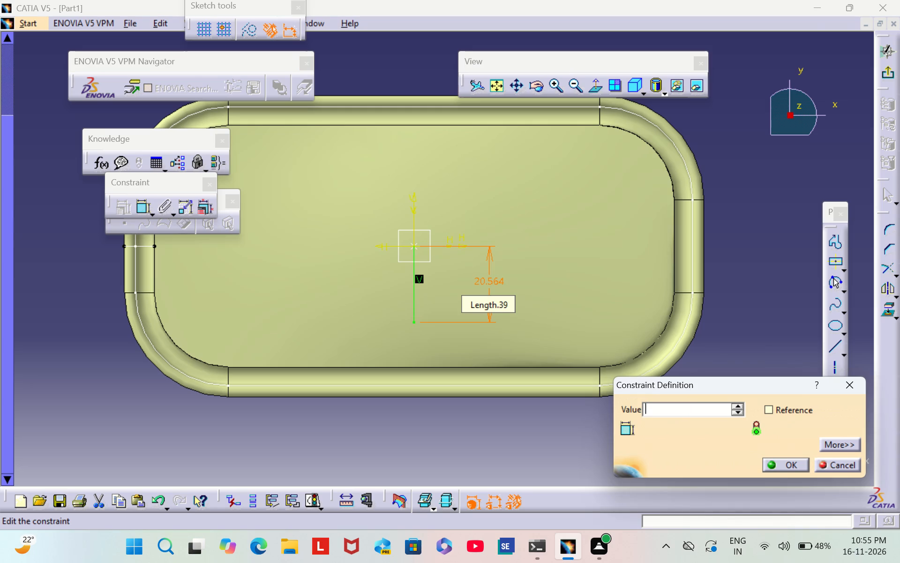
pyautogui.write('20')
pyautogui.press('Return')
pyautogui.click(533, 266)
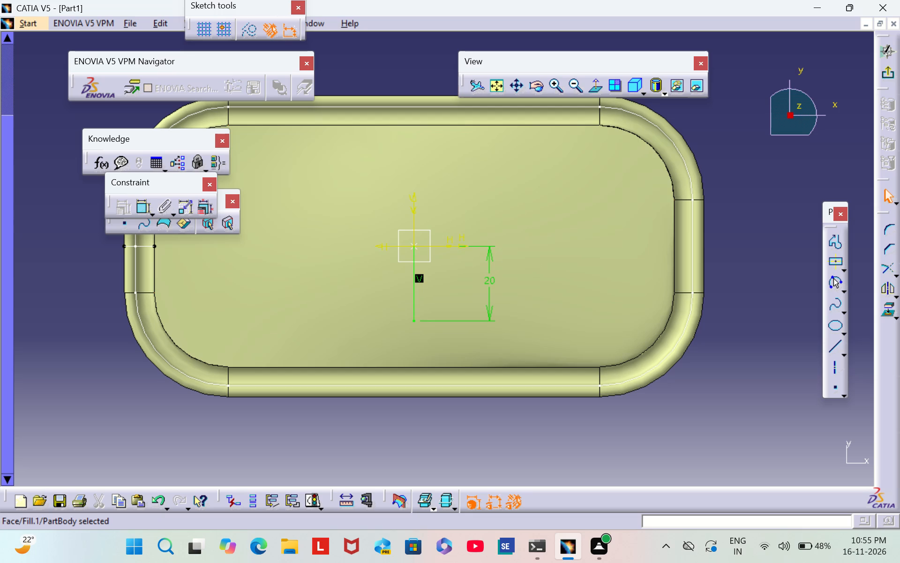
# Draw a second vertical axis from the sketch origin upward, about 21.3 mm long.
pyautogui.click(835, 370)
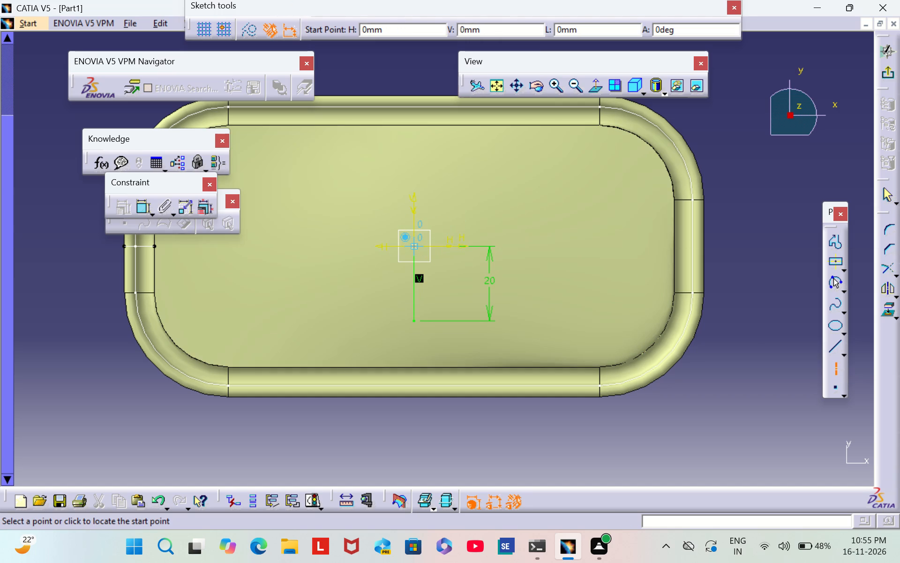
pyautogui.click(413, 245)
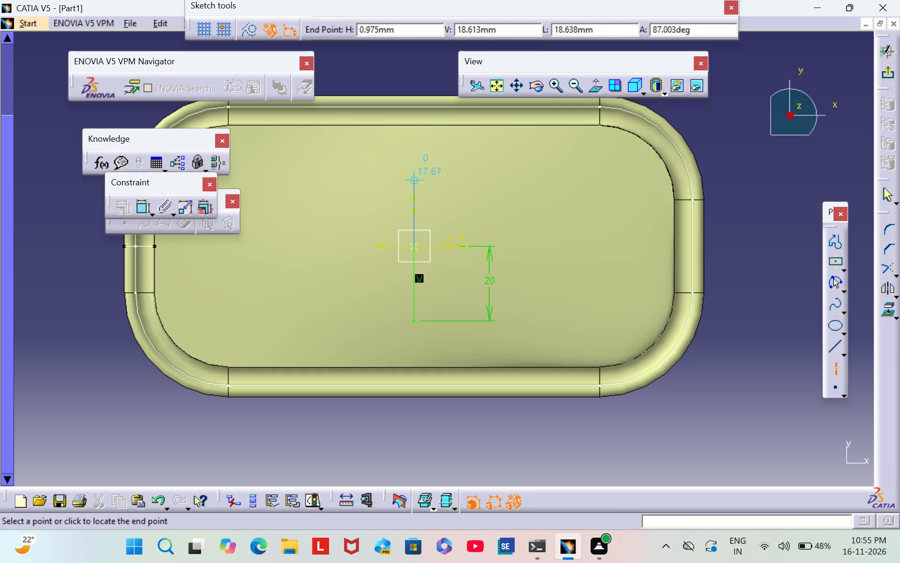
pyautogui.click(417, 166)
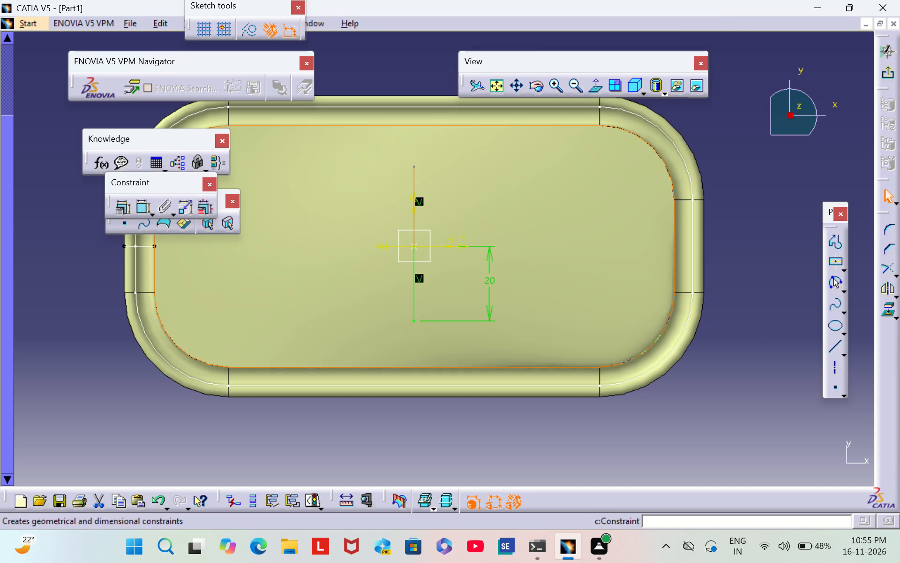
# Dimension the upper vertical axis's length and set it to 20 mm.
pyautogui.click(140, 210)
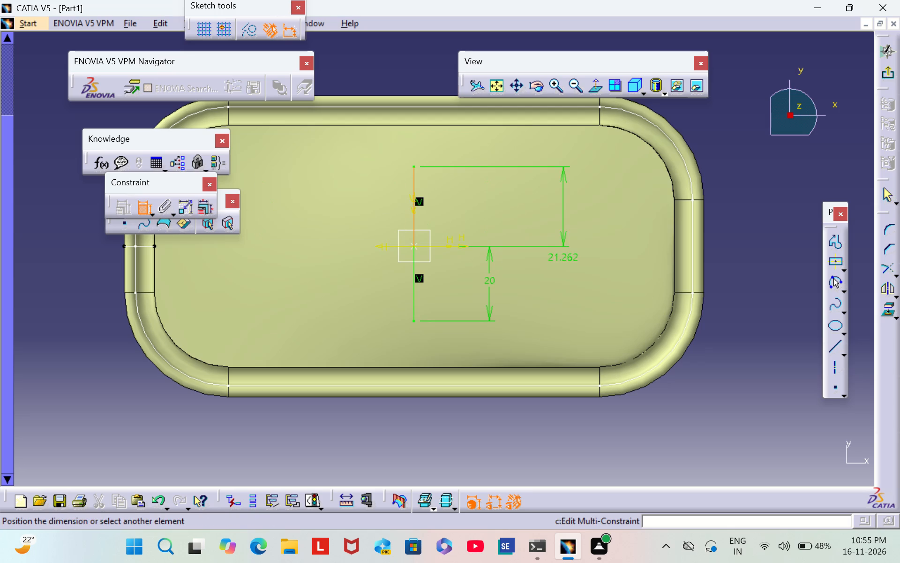
pyautogui.click(486, 215)
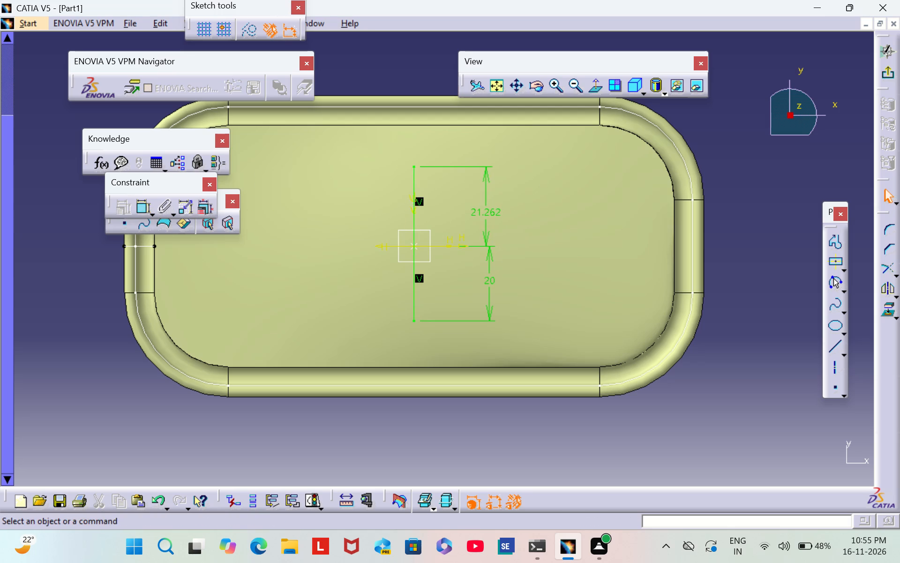
pyautogui.doubleClick(488, 213)
pyautogui.press('BackSpace')
pyautogui.write('20')
pyautogui.press('Return')
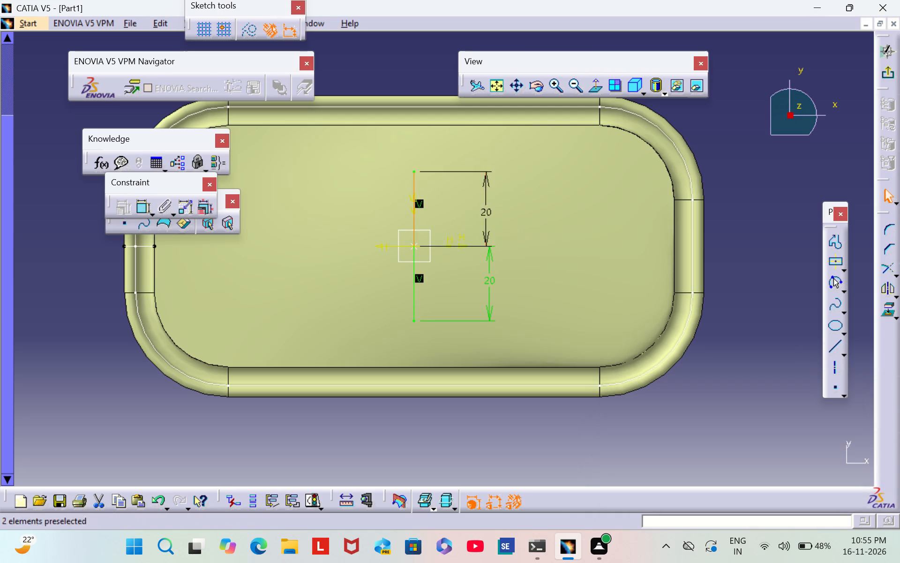
pyautogui.click(562, 198)
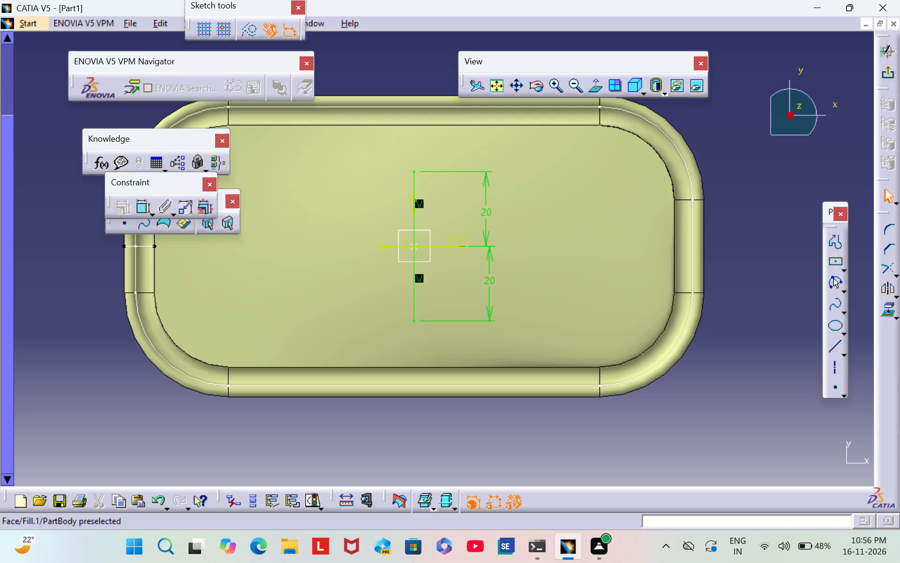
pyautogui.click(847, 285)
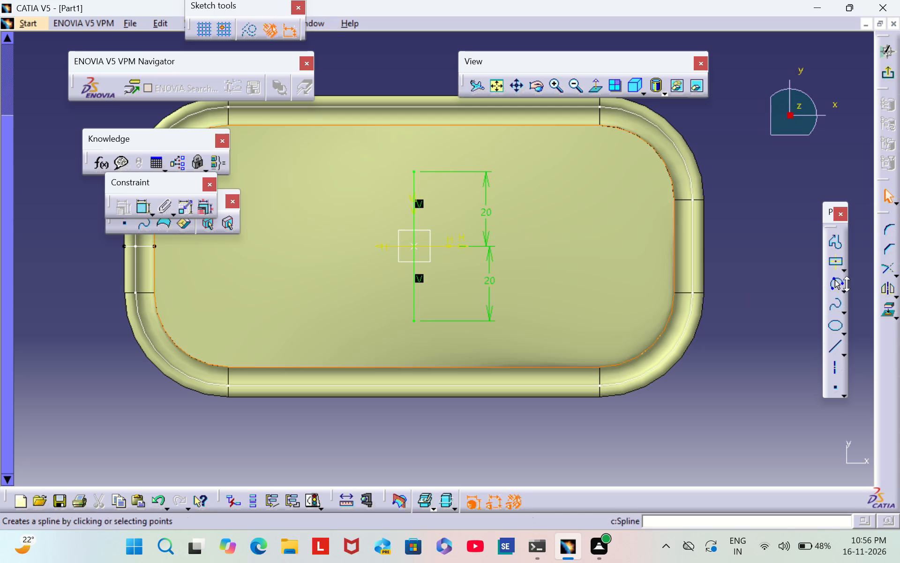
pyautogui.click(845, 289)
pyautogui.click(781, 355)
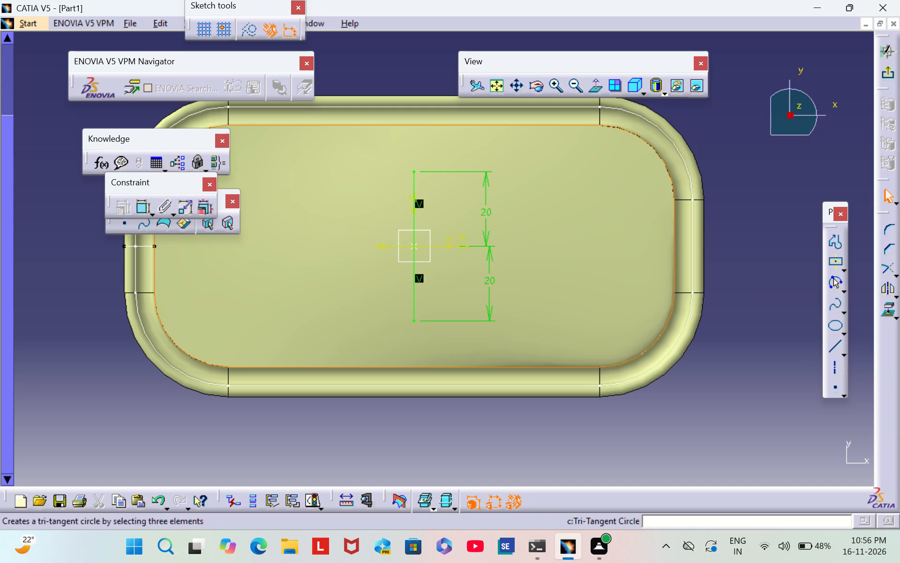
# Draw an elongated hole between the top end of the upper axis and the bottom end of the lower axis, about 4.1 mm in radius.
pyautogui.click(844, 265)
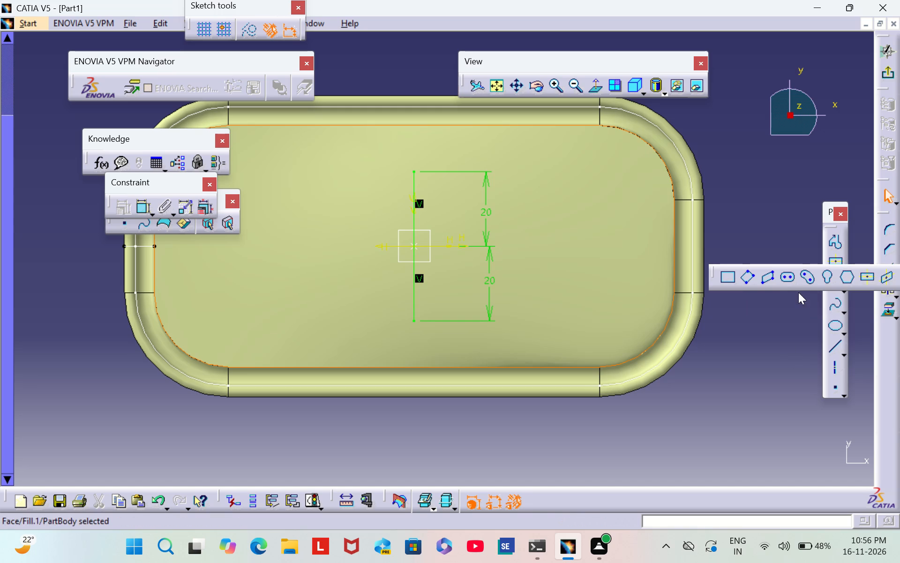
pyautogui.click(789, 281)
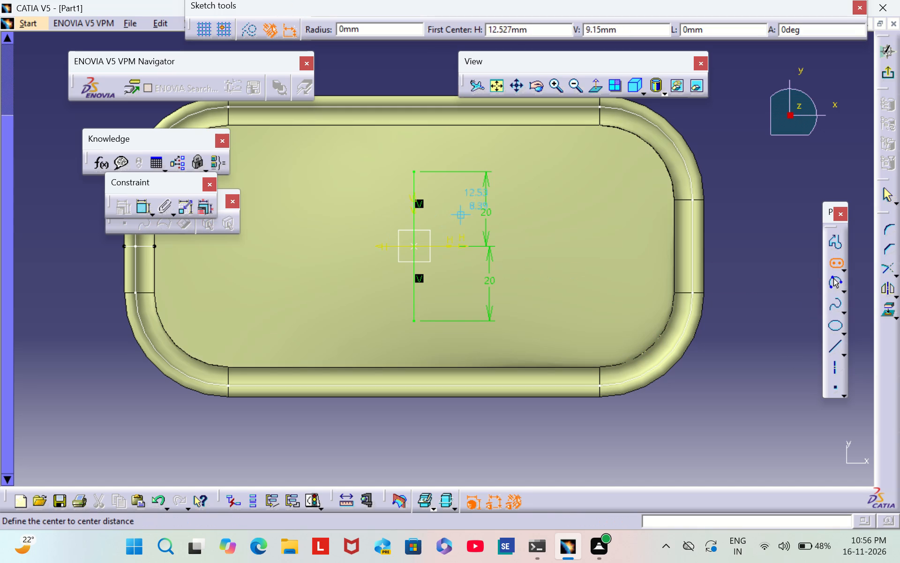
pyautogui.click(414, 171)
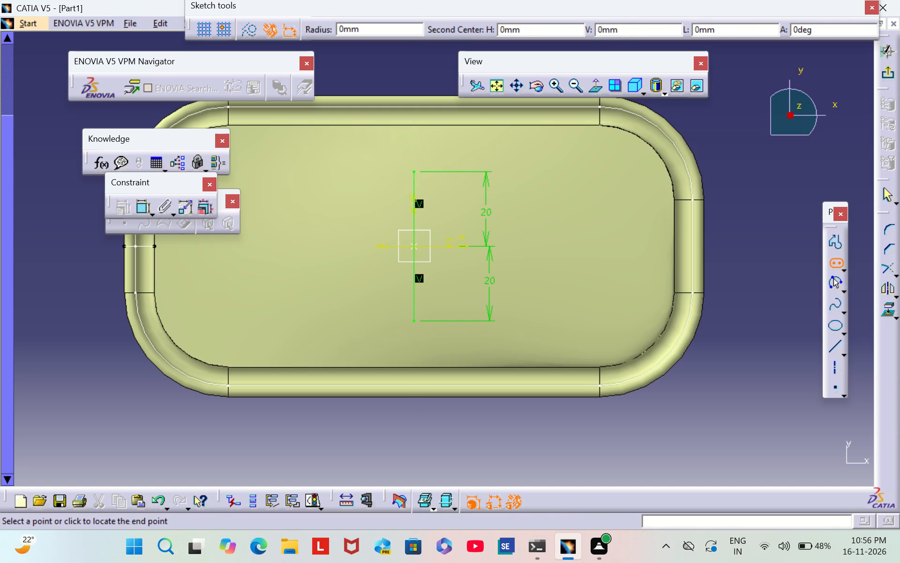
pyautogui.click(412, 322)
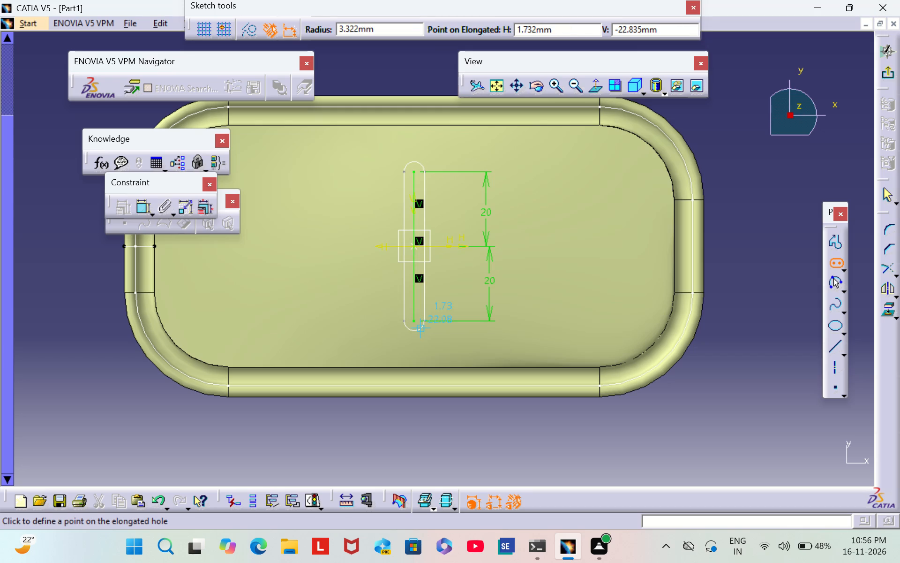
pyautogui.click(422, 333)
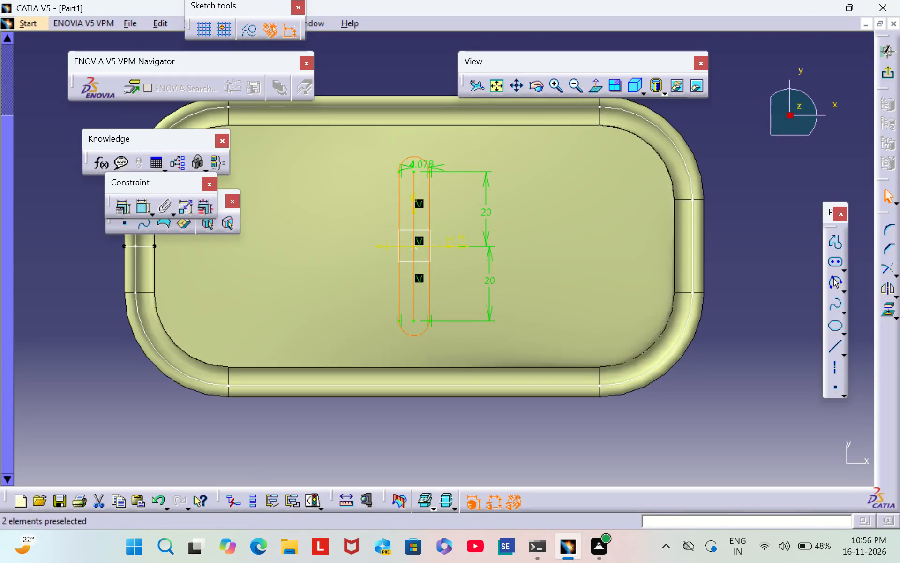
# Set the elongated hole's radius offset dimension to 2.5 mm.
pyautogui.doubleClick(416, 163)
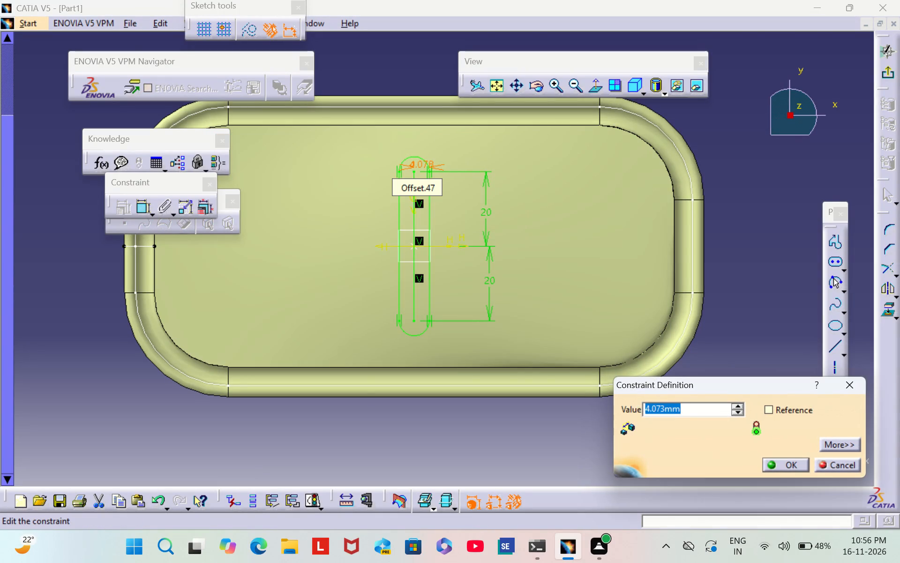
pyautogui.press('BackSpace')
pyautogui.write('2.5')
pyautogui.press('Return')
# Delete the two 20 mm length dimensions of the upper and lower vertical axes.
pyautogui.scroll(2, 416, 163)
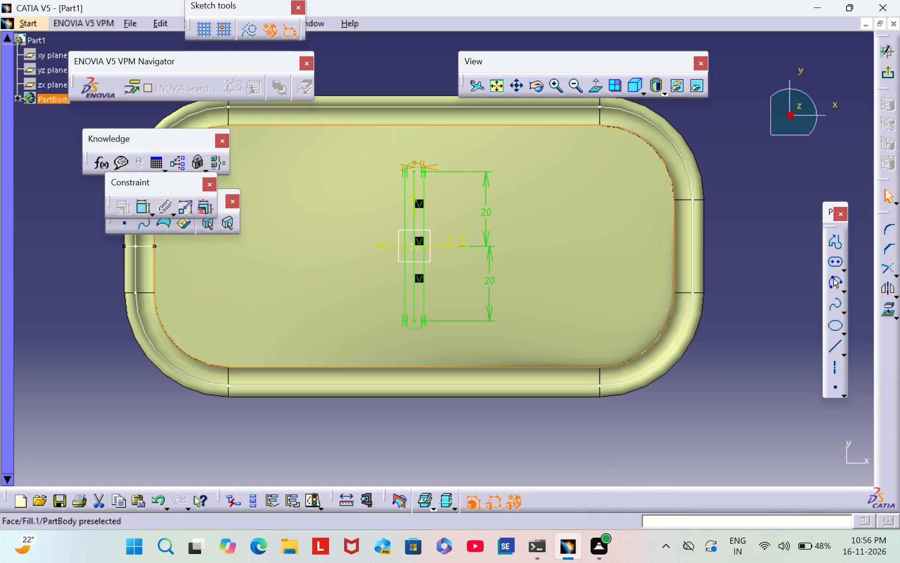
pyautogui.click(566, 188)
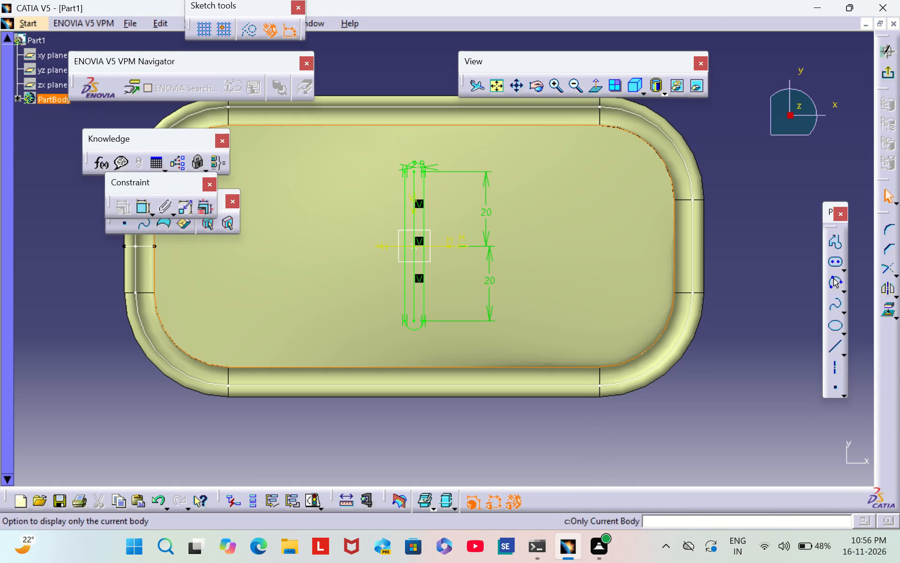
pyautogui.tripleClick(555, 86)
pyautogui.click(555, 86)
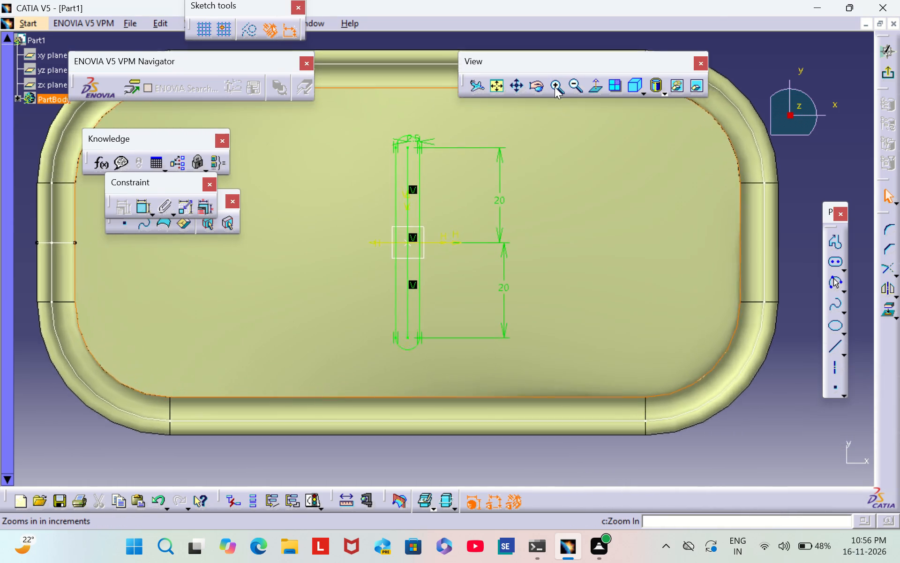
pyautogui.moveTo(586, 218); pyautogui.dragTo(603, 237, button='middle')
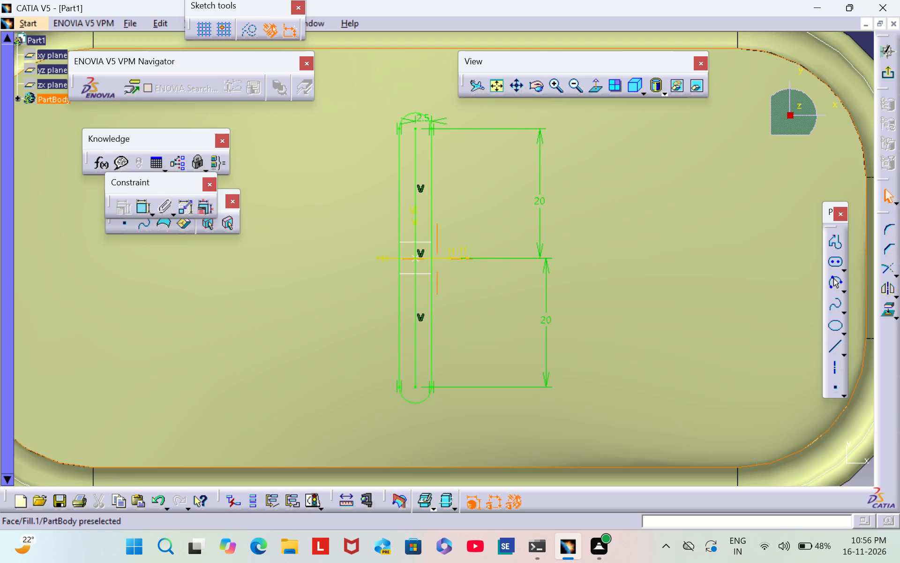
pyautogui.tripleClick(569, 86)
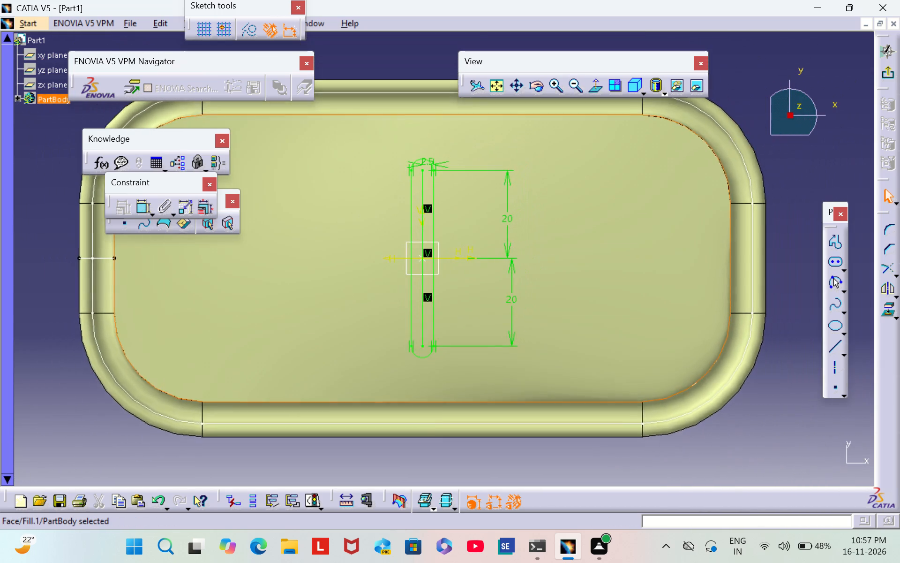
pyautogui.rightClick(501, 216)
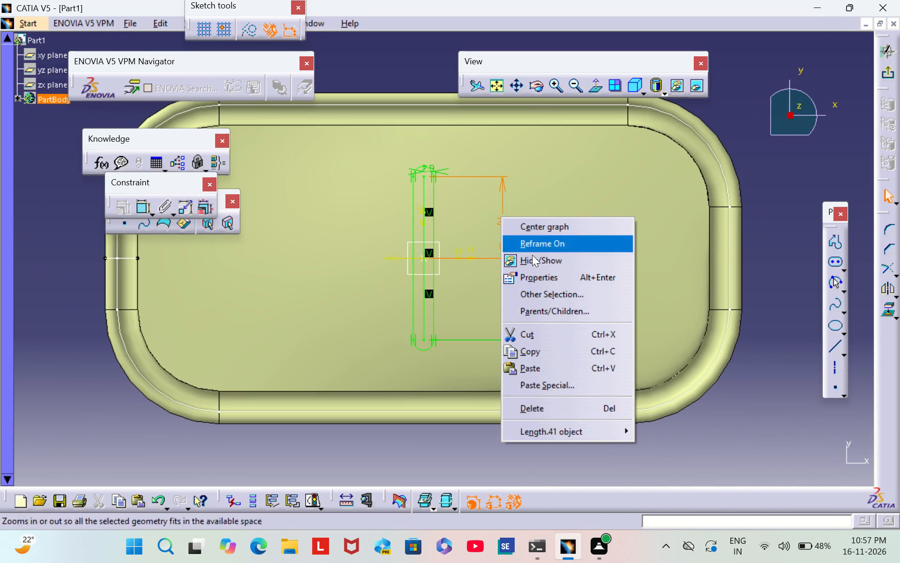
pyautogui.click(591, 411)
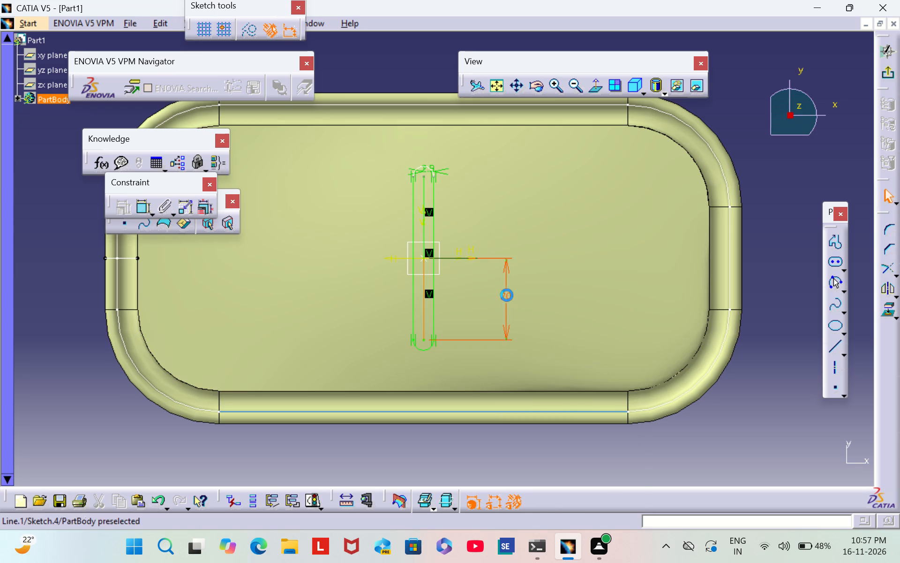
pyautogui.rightClick(507, 295)
pyautogui.click(567, 491)
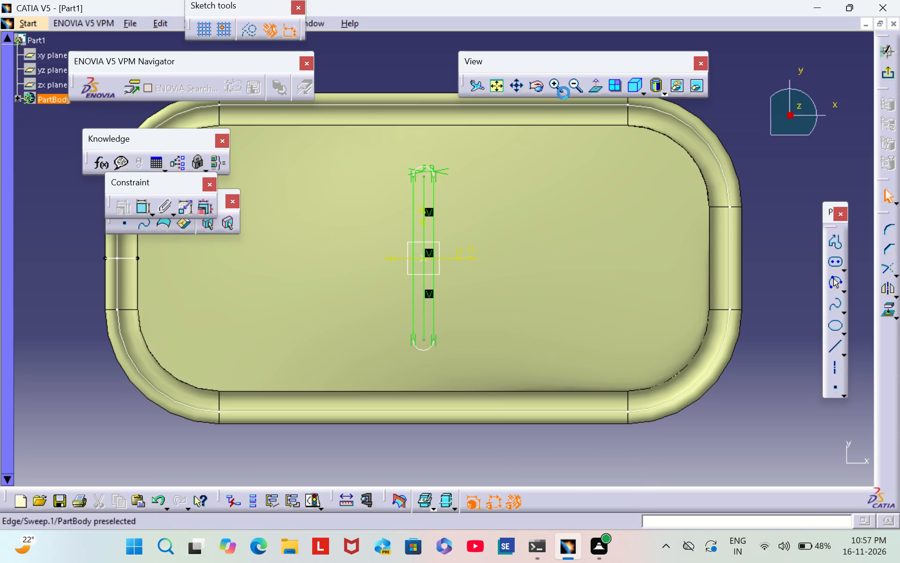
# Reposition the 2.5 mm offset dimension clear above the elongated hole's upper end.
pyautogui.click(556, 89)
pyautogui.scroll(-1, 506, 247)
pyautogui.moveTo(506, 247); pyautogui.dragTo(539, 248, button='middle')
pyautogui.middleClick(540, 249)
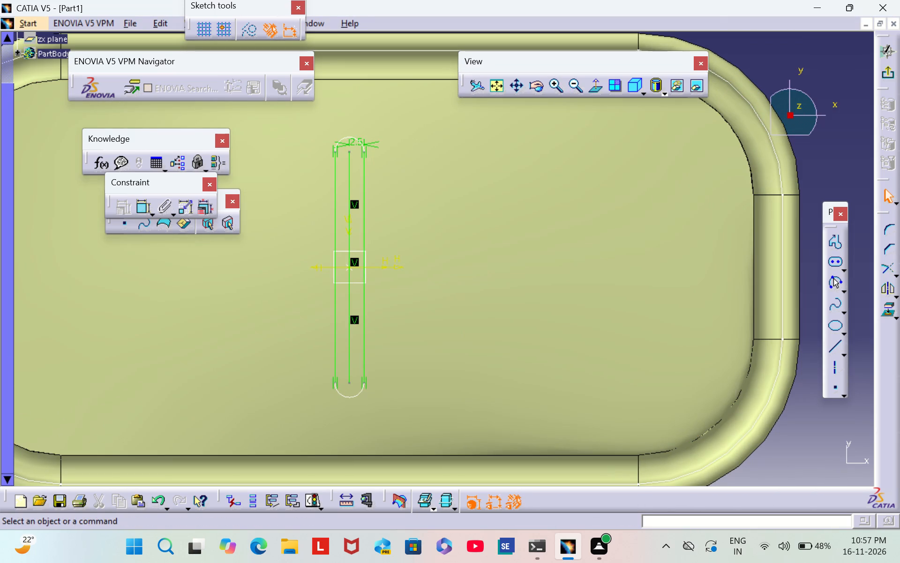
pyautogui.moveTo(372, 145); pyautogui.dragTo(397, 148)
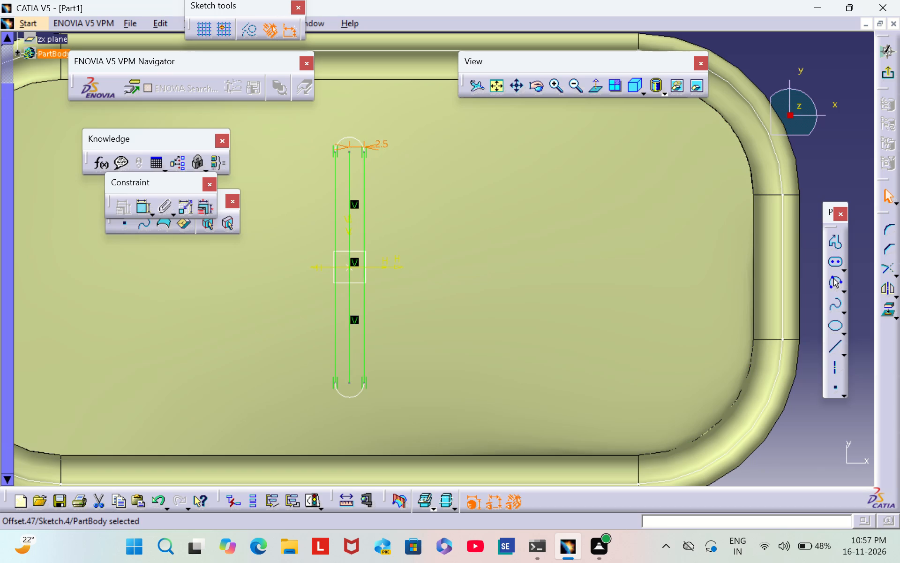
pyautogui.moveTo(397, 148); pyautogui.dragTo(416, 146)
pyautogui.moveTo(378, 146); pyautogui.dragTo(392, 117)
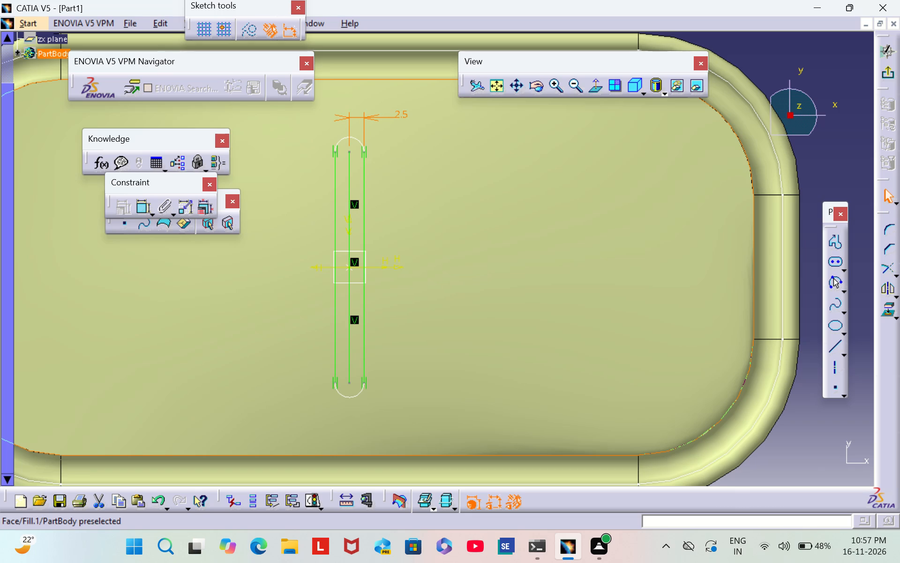
# Delete the elongated hole's full-length vertical centre line (Line.3) from the sketch.
pyautogui.moveTo(477, 195); pyautogui.dragTo(543, 201, button='middle')
pyautogui.scroll(-1, 480, 196)
pyautogui.middleClick(543, 201)
pyautogui.click(526, 191)
pyautogui.moveTo(451, 252); pyautogui.dragTo(663, 200, button='middle')
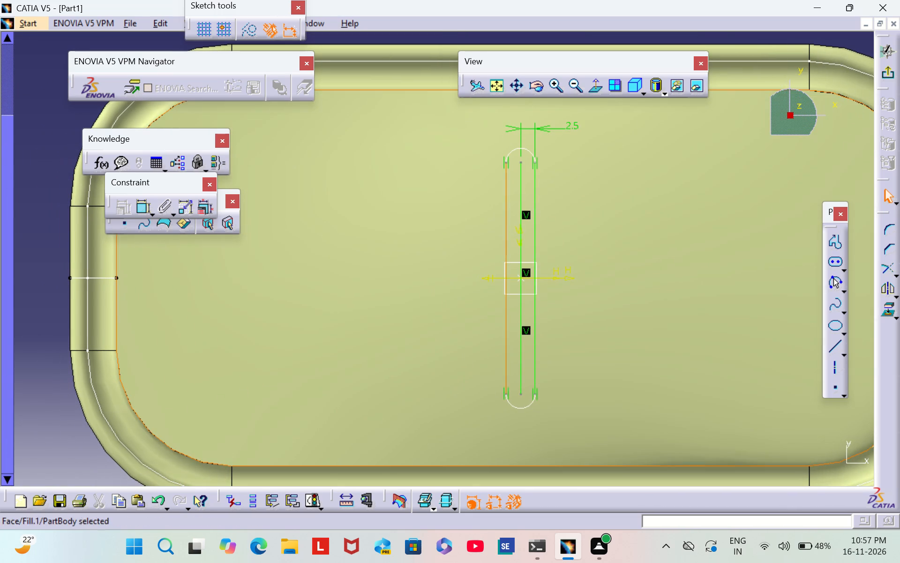
pyautogui.rightClick(521, 215)
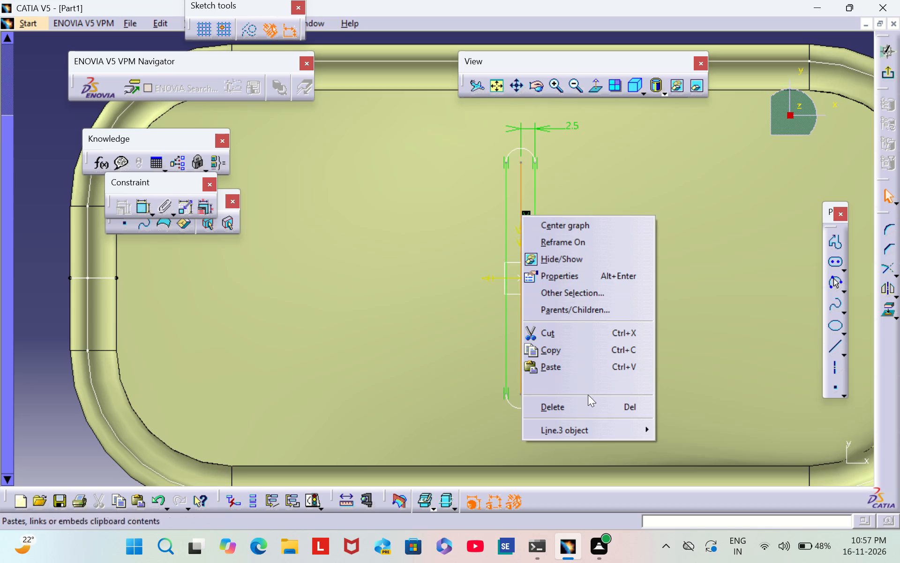
pyautogui.click(591, 404)
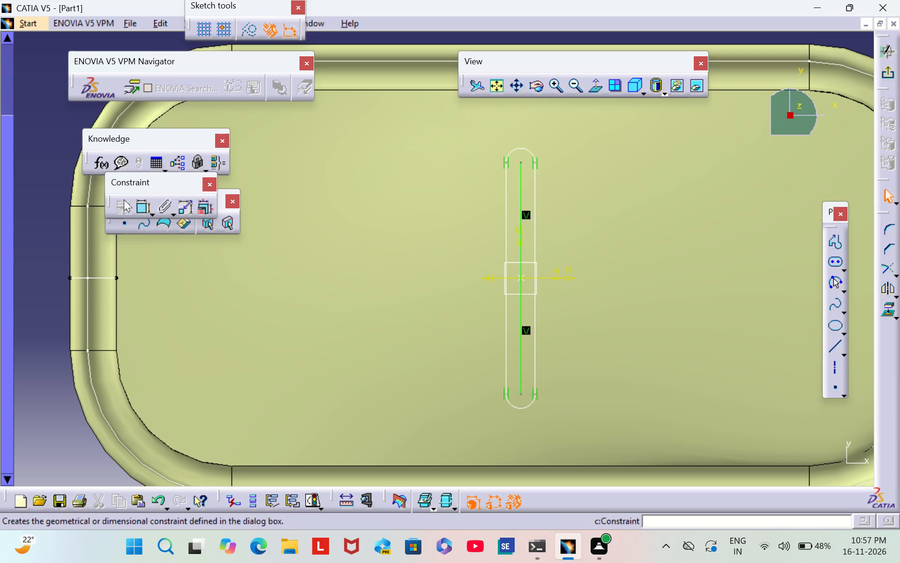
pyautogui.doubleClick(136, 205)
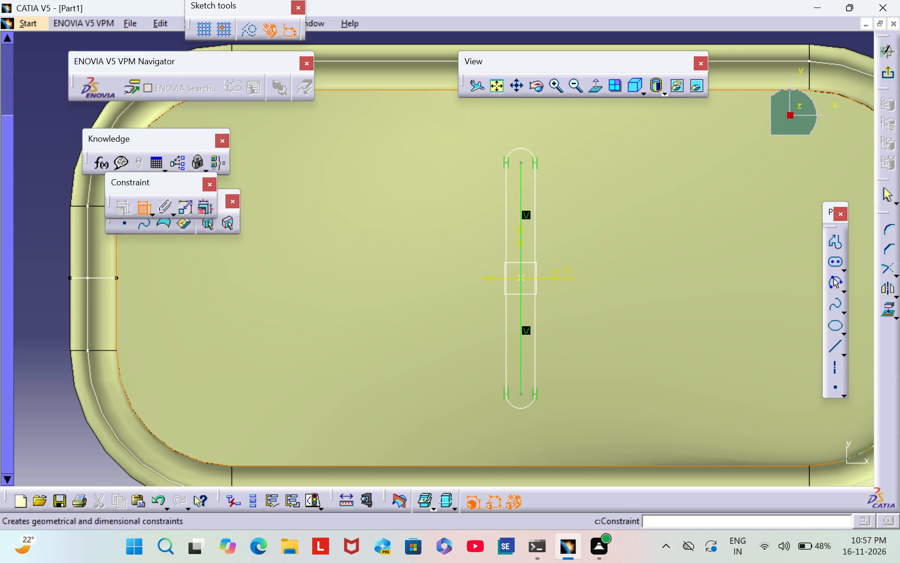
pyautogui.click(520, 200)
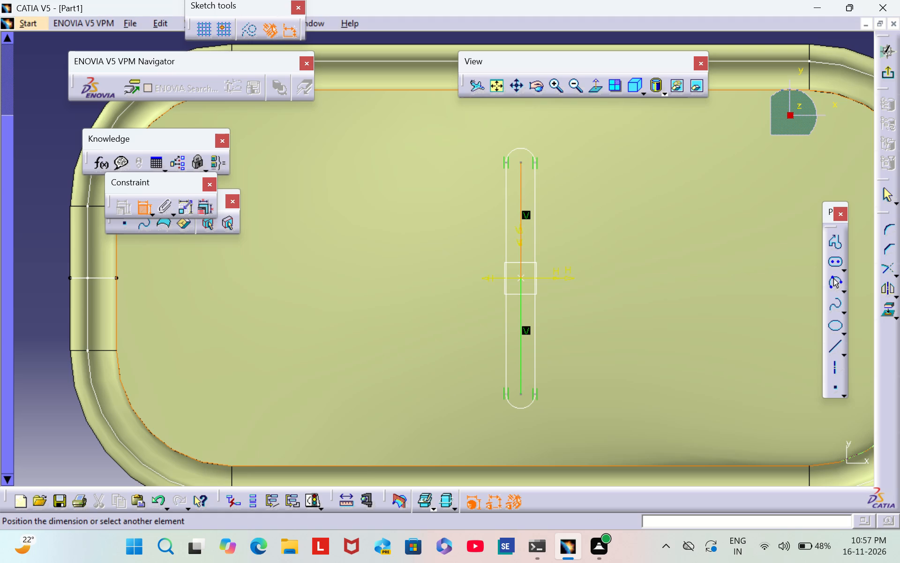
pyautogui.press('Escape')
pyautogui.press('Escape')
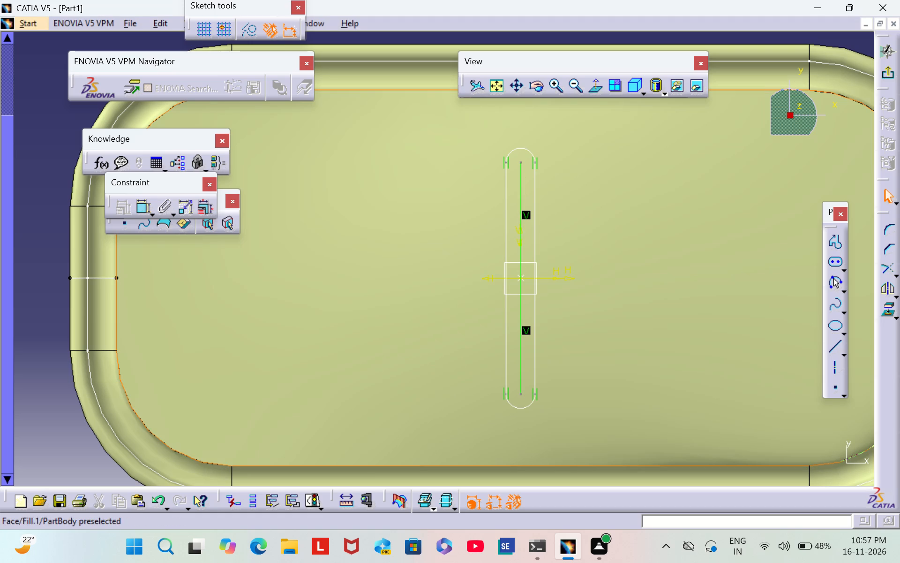
# Dimension the vertical distance between the elongated hole's upper and lower end centres, placing the dimension beside the hole.
pyautogui.doubleClick(141, 211)
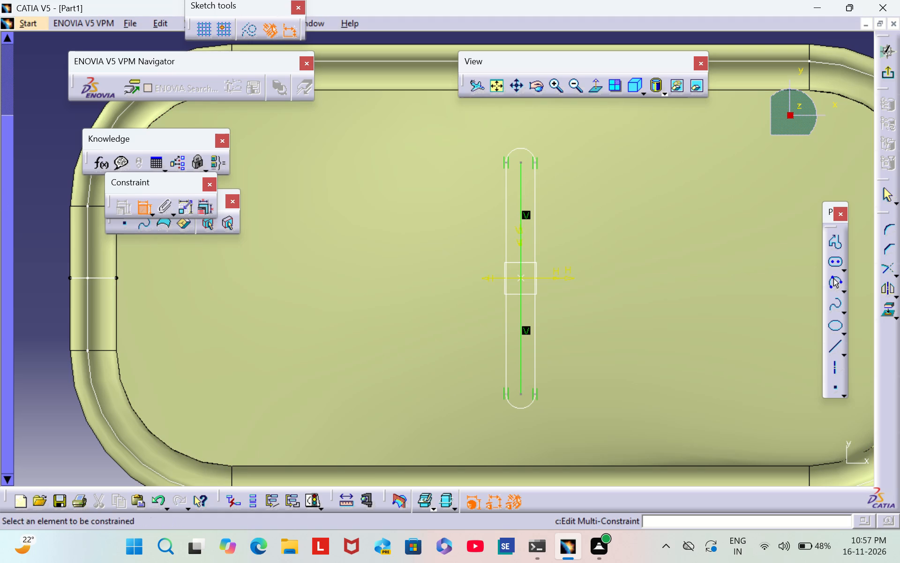
pyautogui.click(521, 163)
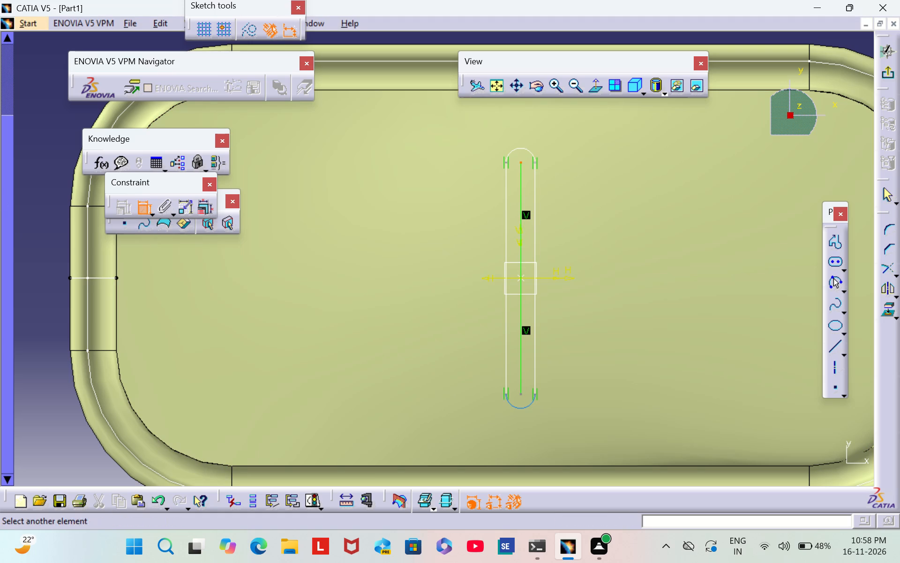
pyautogui.click(521, 394)
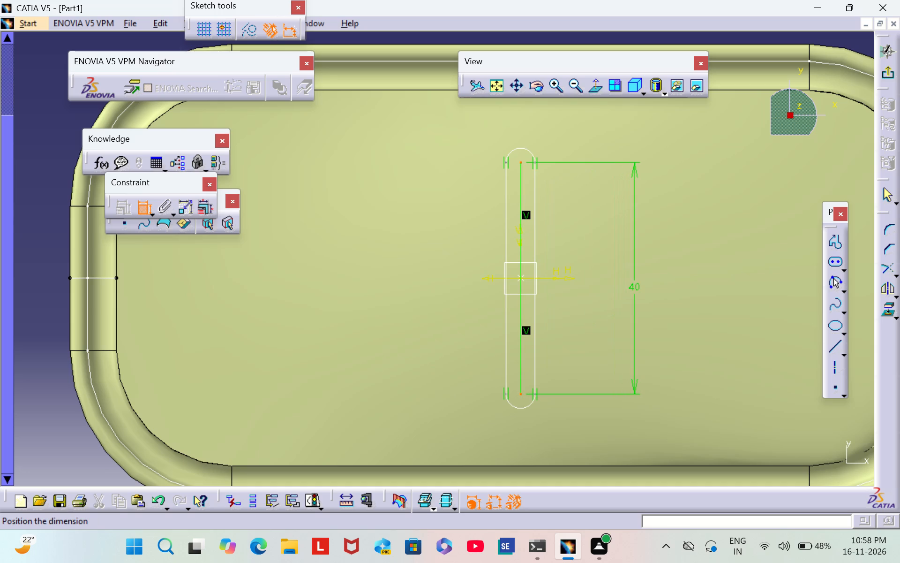
pyautogui.click(635, 286)
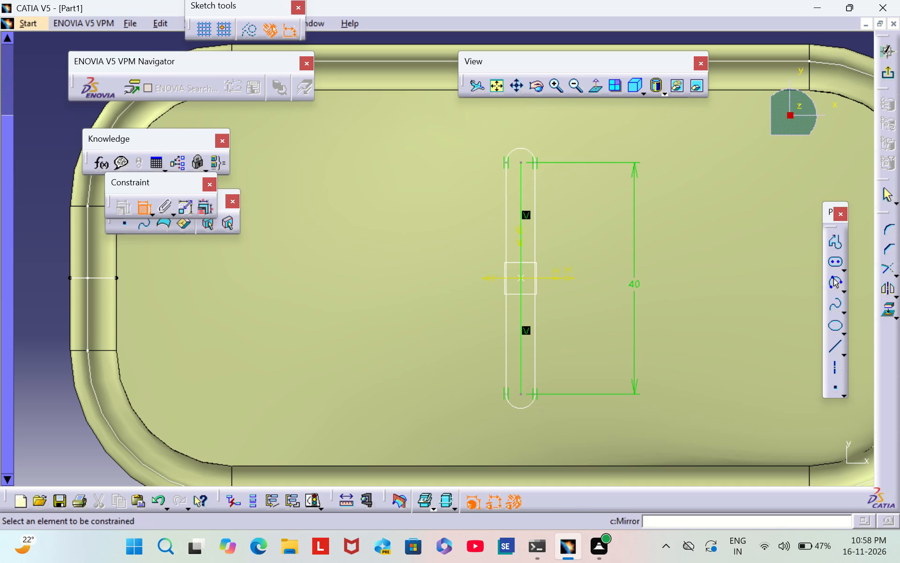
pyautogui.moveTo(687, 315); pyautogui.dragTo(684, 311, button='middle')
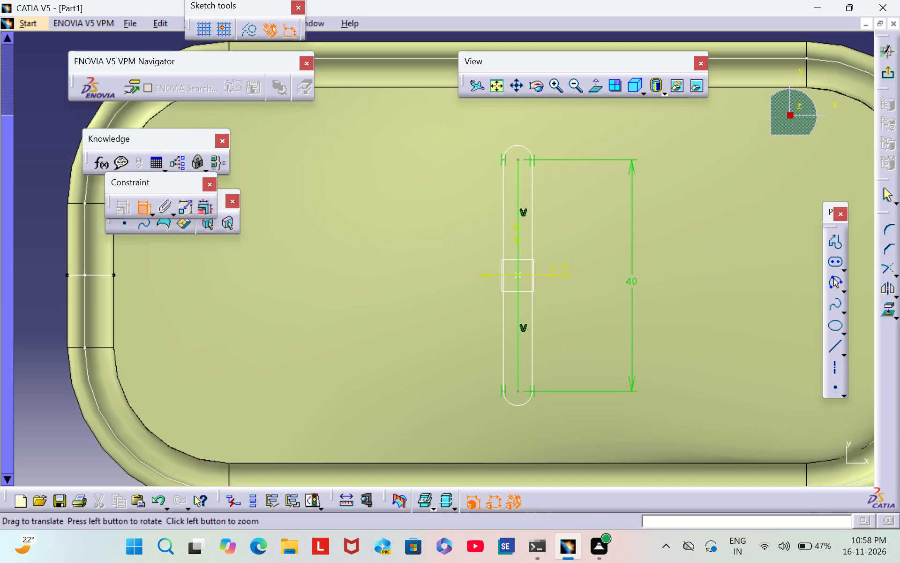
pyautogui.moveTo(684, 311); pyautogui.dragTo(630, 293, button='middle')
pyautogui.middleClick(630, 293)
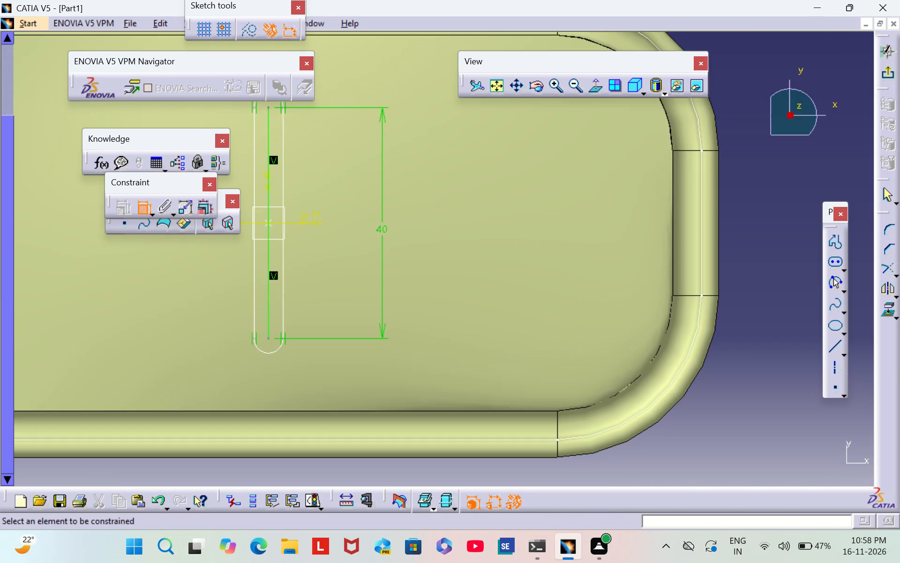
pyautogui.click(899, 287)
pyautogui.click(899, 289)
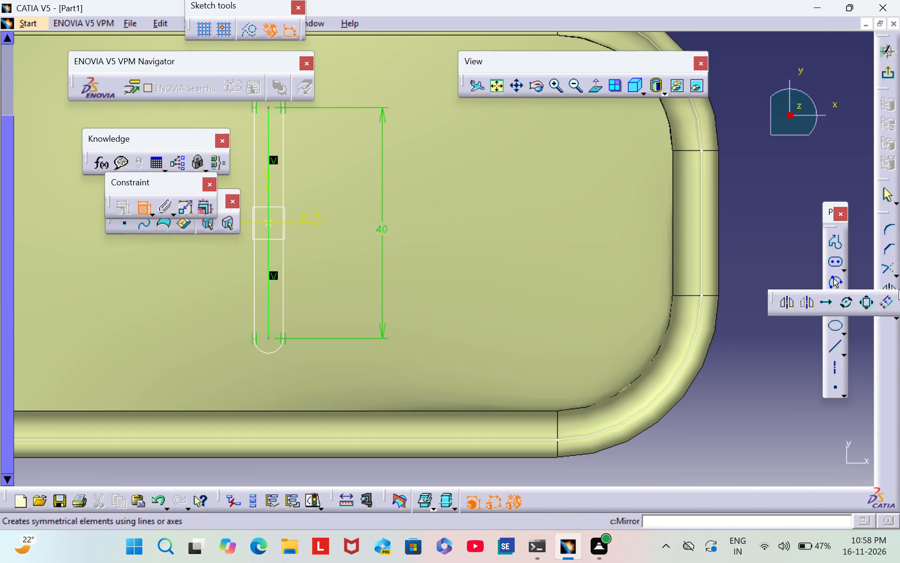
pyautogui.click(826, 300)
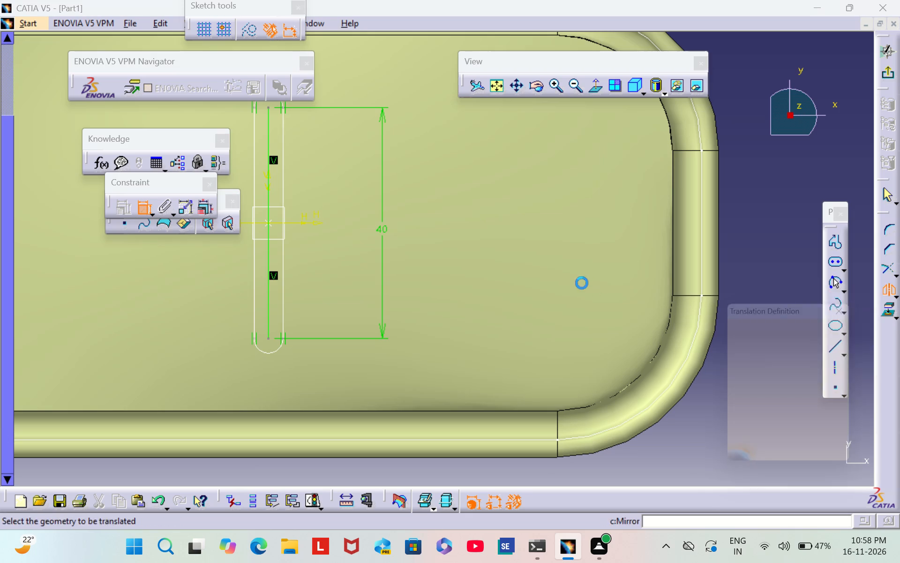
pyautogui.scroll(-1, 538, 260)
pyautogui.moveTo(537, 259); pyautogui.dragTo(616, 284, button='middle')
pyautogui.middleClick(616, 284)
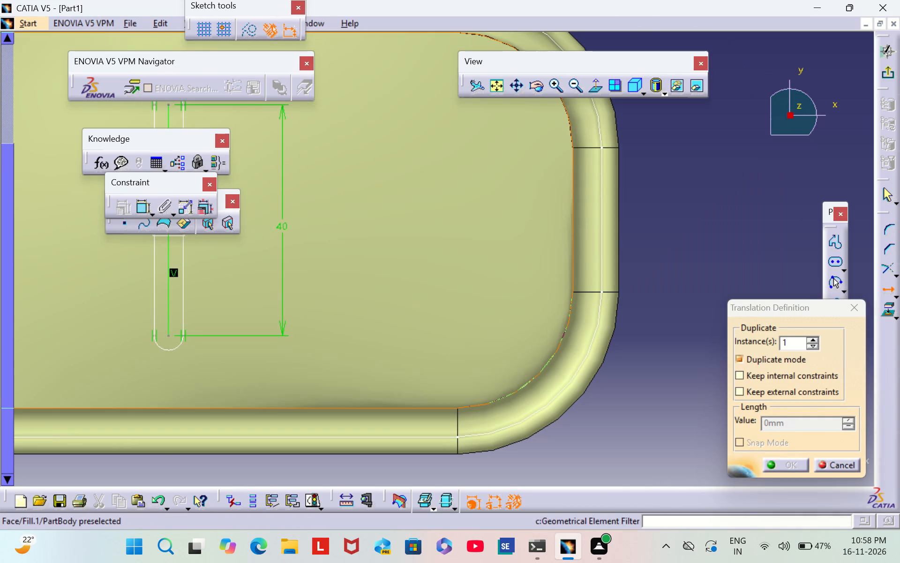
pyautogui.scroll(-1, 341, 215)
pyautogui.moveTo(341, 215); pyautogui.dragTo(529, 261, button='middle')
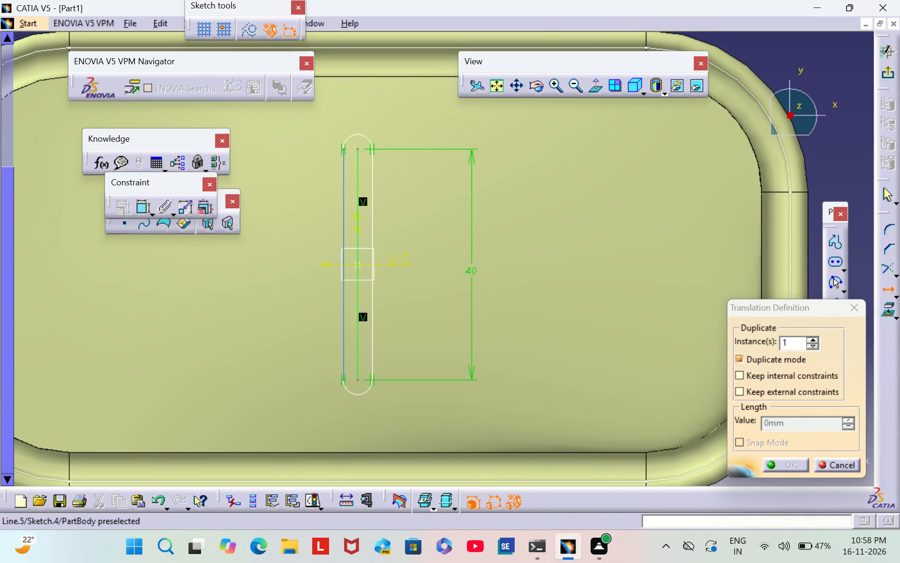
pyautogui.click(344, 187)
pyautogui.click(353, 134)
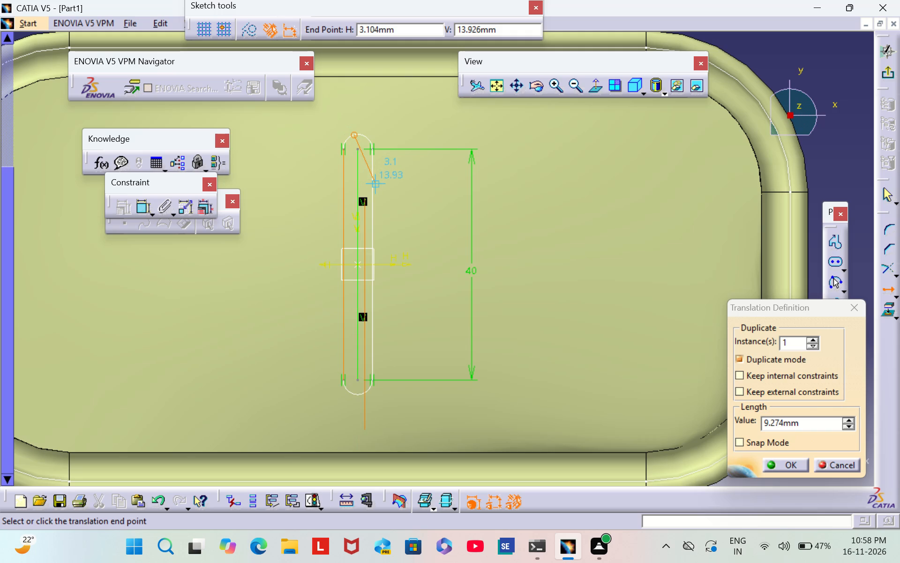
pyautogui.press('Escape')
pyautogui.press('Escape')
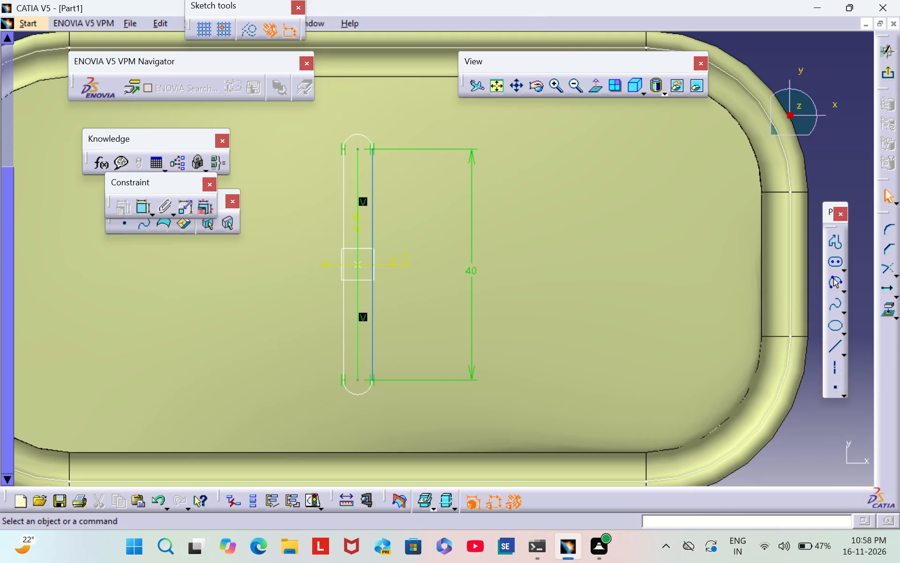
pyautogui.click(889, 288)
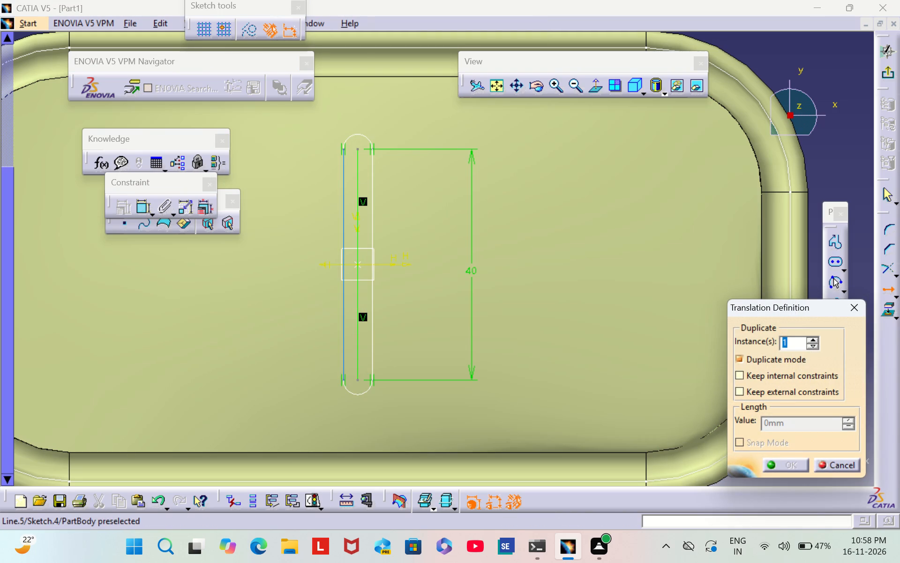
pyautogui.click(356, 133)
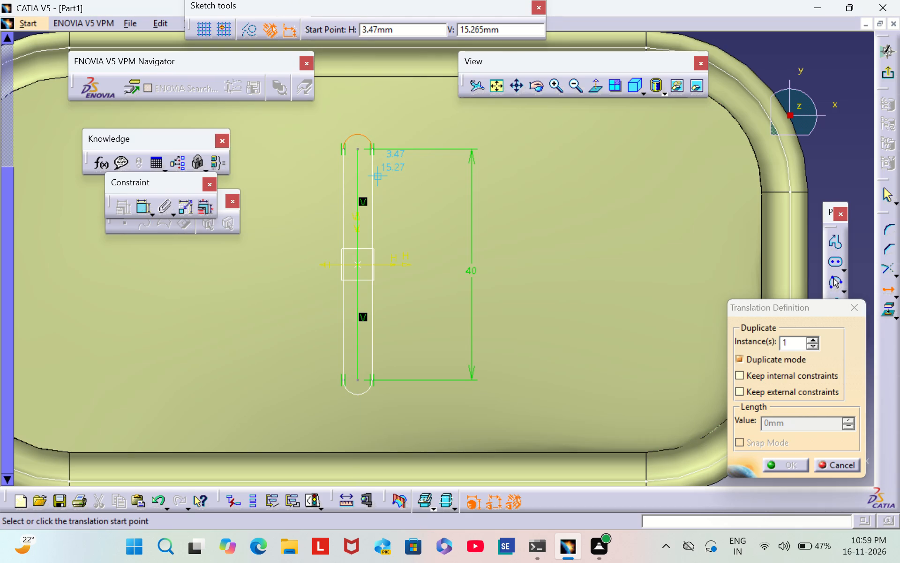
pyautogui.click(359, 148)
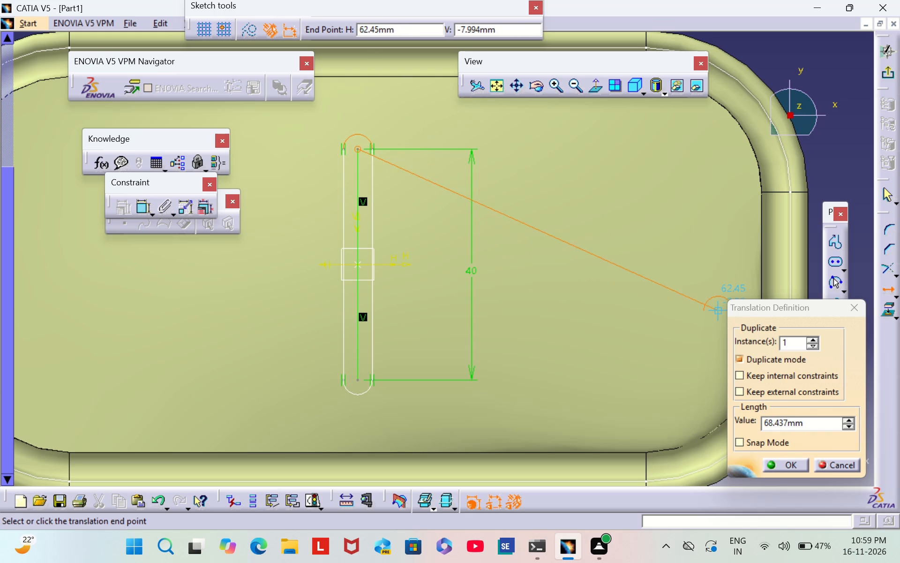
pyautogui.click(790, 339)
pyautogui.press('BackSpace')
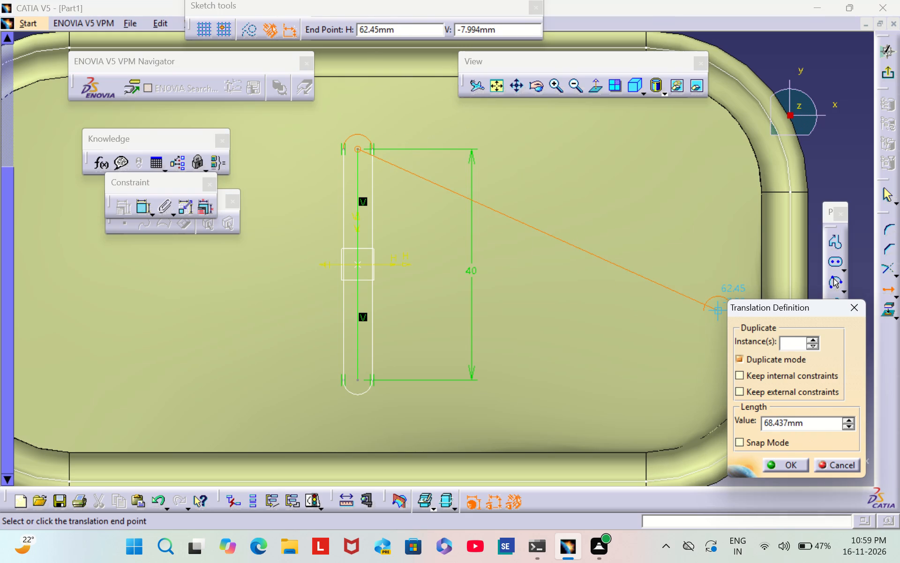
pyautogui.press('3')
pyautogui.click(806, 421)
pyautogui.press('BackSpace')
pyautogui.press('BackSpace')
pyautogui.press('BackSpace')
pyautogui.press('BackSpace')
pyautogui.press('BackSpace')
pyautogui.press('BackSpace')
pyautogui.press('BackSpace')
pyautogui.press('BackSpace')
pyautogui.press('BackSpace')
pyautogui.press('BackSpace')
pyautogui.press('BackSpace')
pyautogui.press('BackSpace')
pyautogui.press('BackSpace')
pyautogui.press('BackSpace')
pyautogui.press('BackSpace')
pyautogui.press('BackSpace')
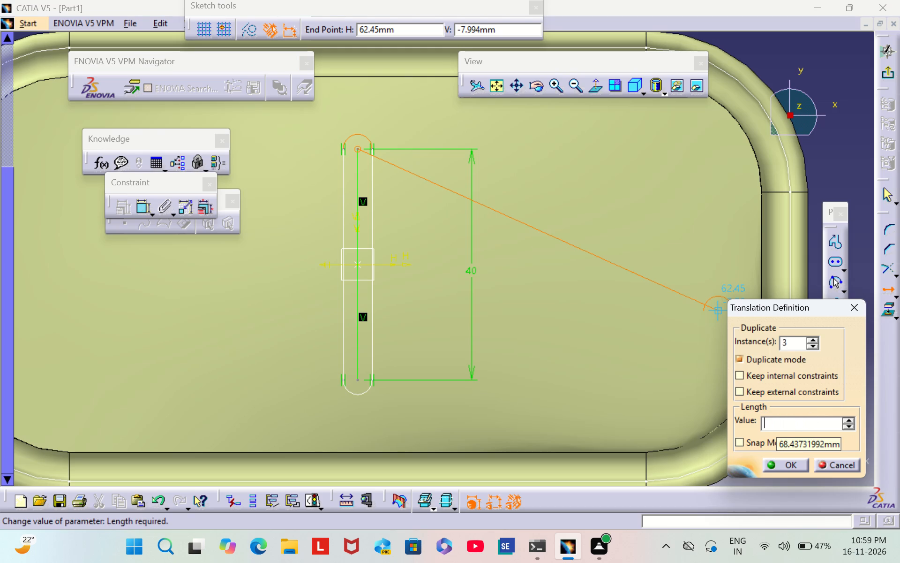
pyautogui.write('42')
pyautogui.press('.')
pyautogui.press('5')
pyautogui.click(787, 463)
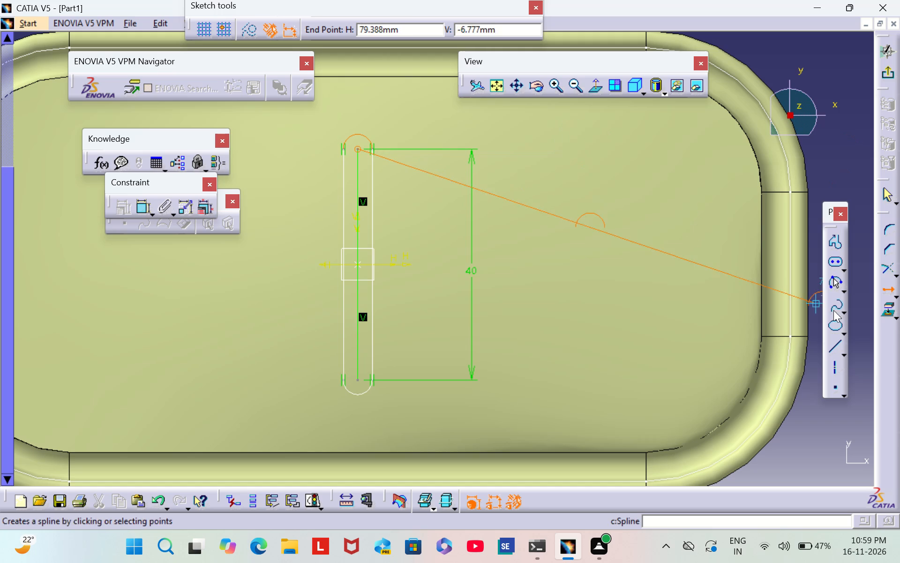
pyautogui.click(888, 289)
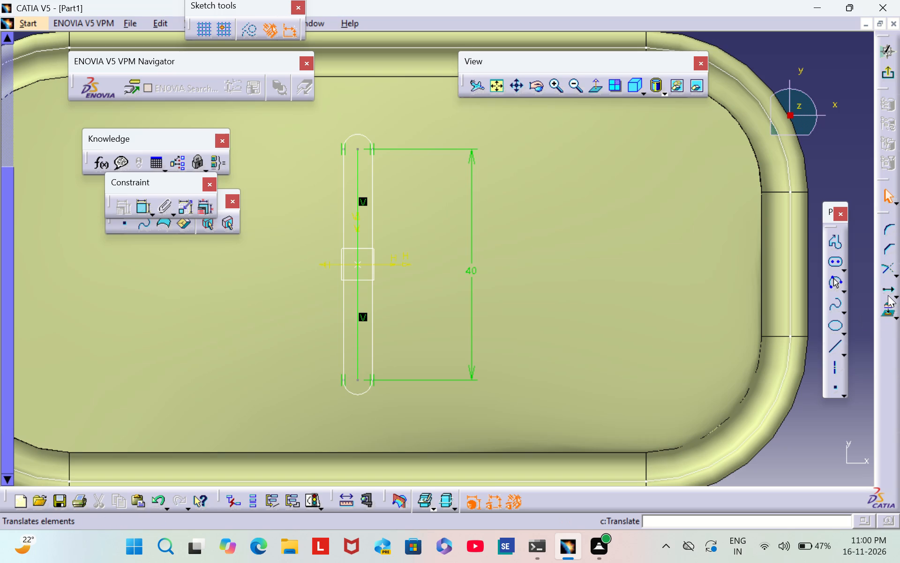
# Duplicate the elongated hole's upper end arc once by translating it 42.5 mm horizontally to the right from its centre.
pyautogui.click(888, 295)
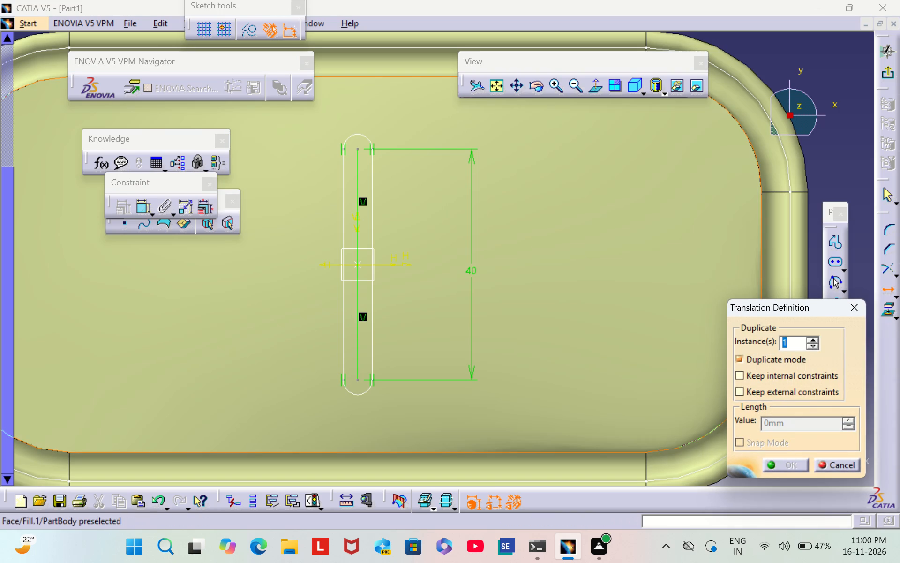
pyautogui.click(354, 135)
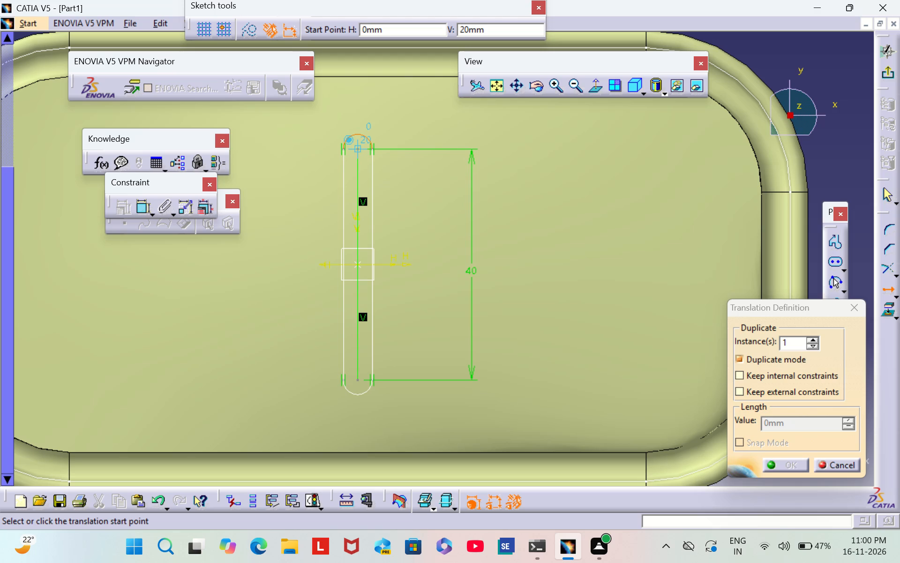
pyautogui.click(356, 146)
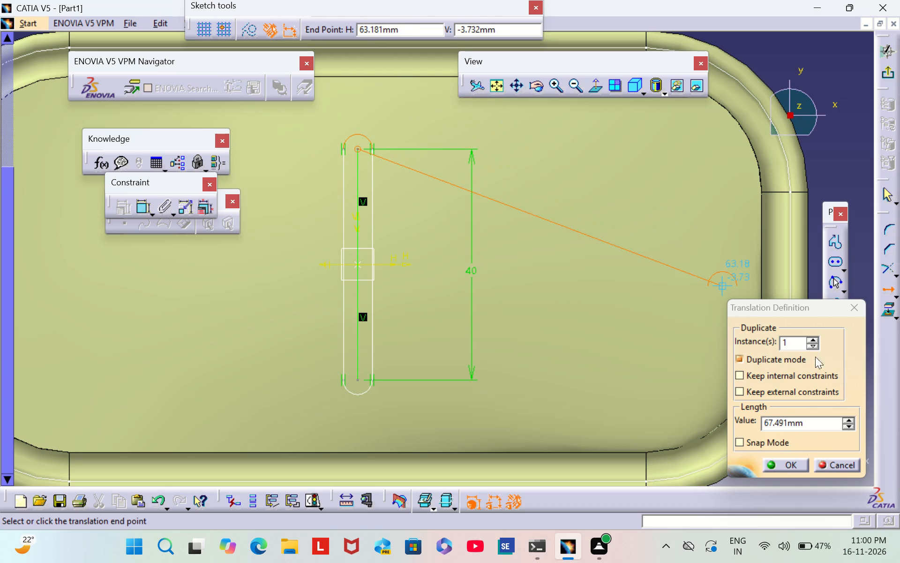
pyautogui.click(809, 426)
pyautogui.press('BackSpace')
pyautogui.press('BackSpace')
pyautogui.press('BackSpace')
pyautogui.press('BackSpace')
pyautogui.press('BackSpace')
pyautogui.press('BackSpace')
pyautogui.press('BackSpace')
pyautogui.press('BackSpace')
pyautogui.press('BackSpace')
pyautogui.press('BackSpace')
pyautogui.press('BackSpace')
pyautogui.press('BackSpace')
pyautogui.press('BackSpace')
pyautogui.press('BackSpace')
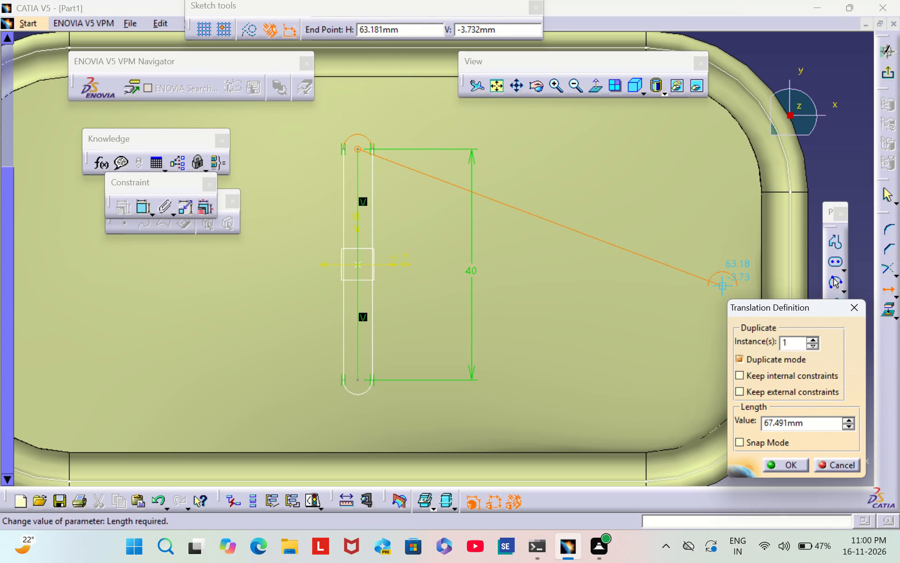
pyautogui.write('42')
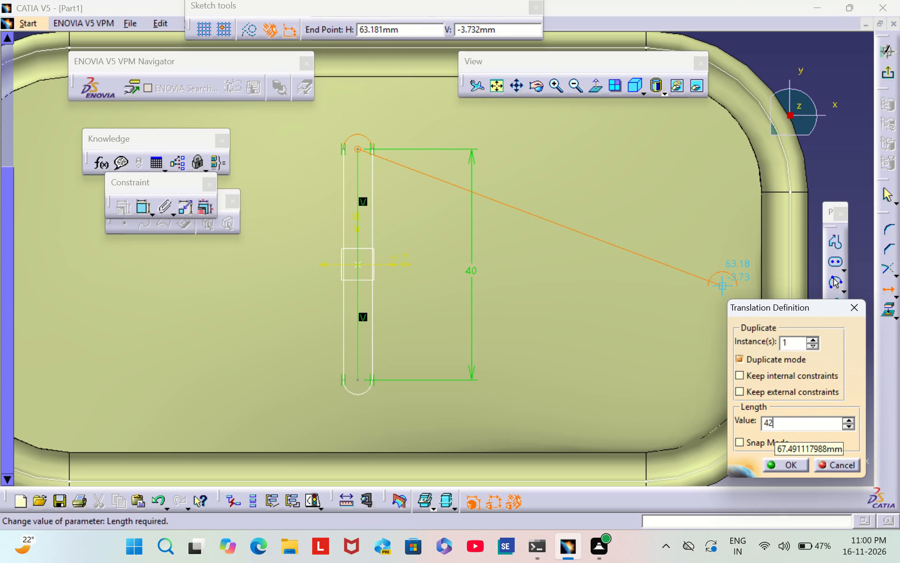
pyautogui.write('.5')
pyautogui.press('Return')
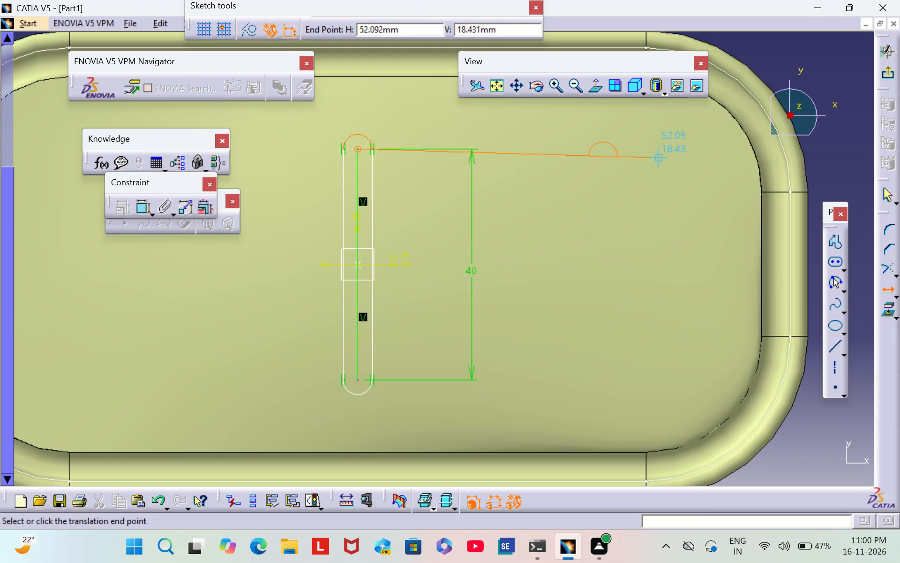
pyautogui.click(690, 146)
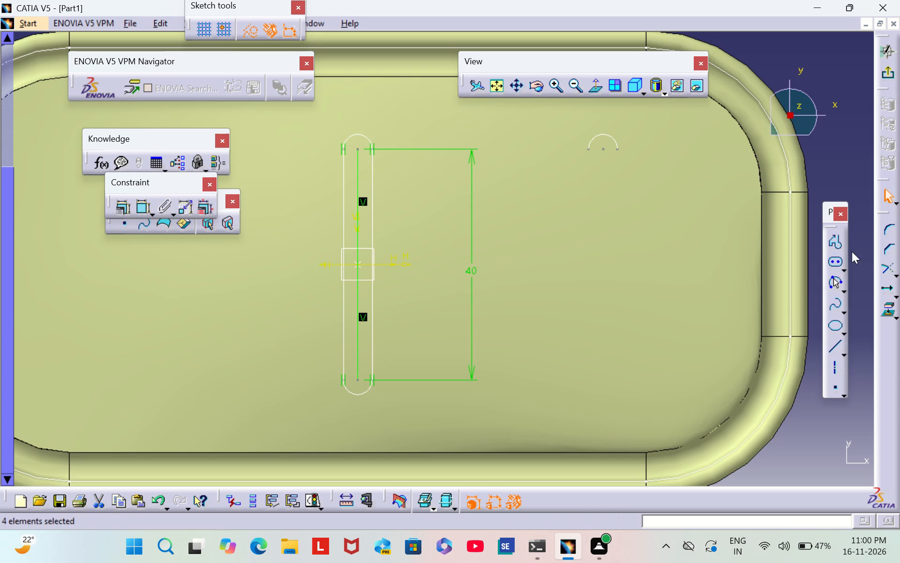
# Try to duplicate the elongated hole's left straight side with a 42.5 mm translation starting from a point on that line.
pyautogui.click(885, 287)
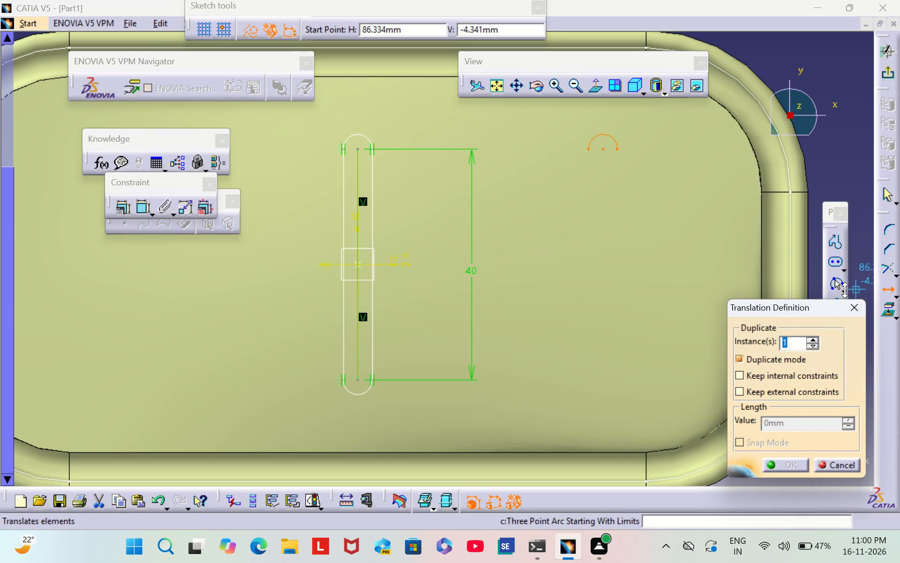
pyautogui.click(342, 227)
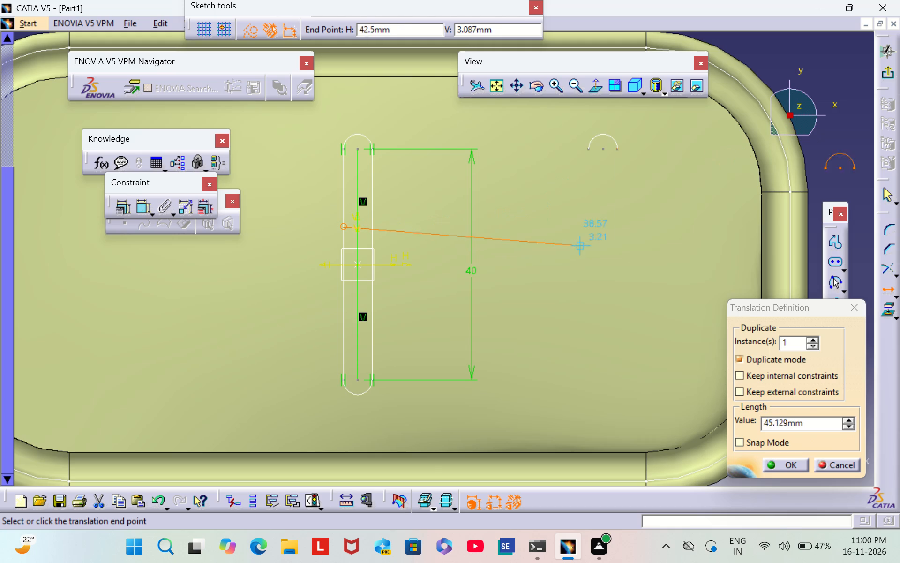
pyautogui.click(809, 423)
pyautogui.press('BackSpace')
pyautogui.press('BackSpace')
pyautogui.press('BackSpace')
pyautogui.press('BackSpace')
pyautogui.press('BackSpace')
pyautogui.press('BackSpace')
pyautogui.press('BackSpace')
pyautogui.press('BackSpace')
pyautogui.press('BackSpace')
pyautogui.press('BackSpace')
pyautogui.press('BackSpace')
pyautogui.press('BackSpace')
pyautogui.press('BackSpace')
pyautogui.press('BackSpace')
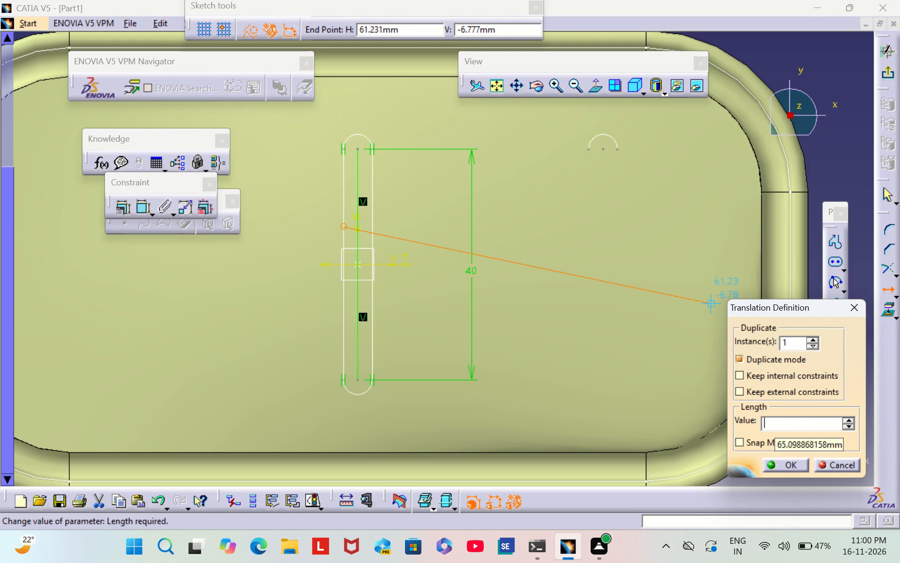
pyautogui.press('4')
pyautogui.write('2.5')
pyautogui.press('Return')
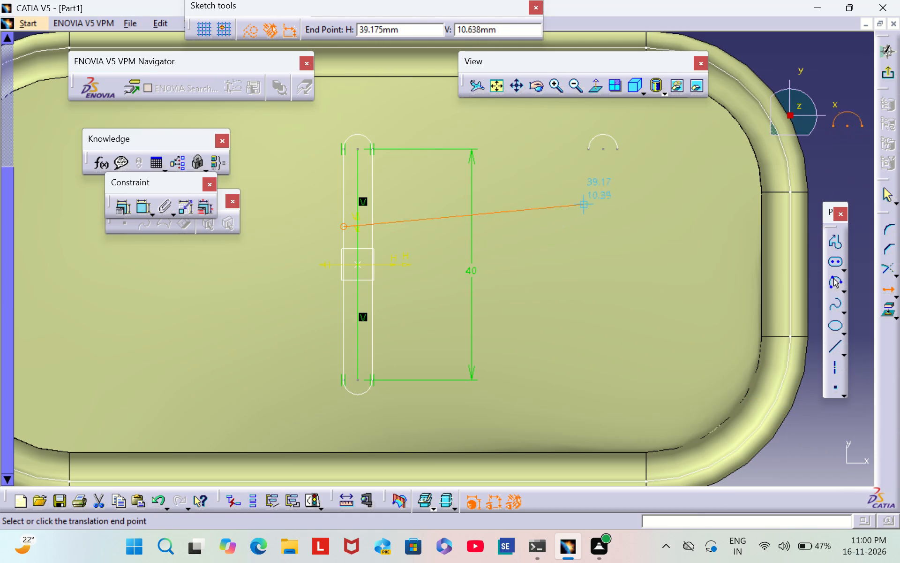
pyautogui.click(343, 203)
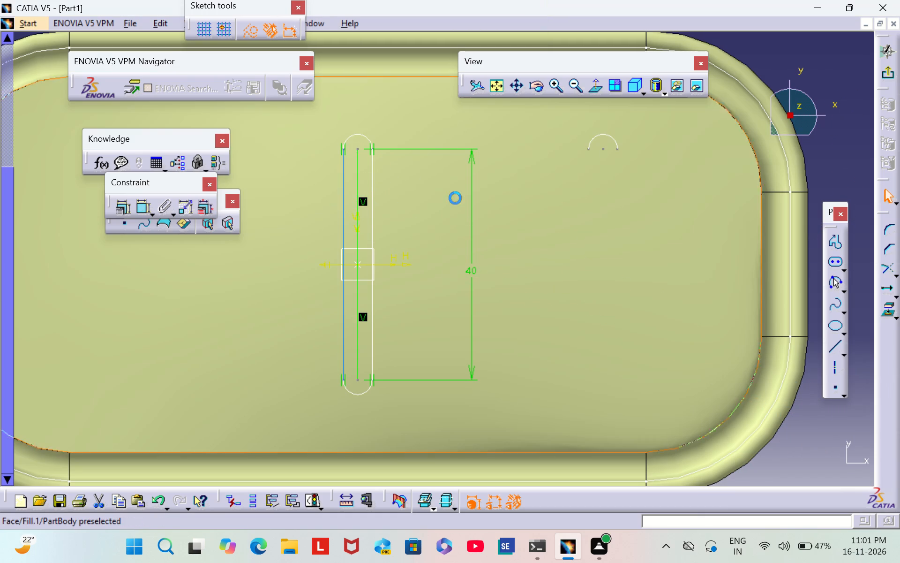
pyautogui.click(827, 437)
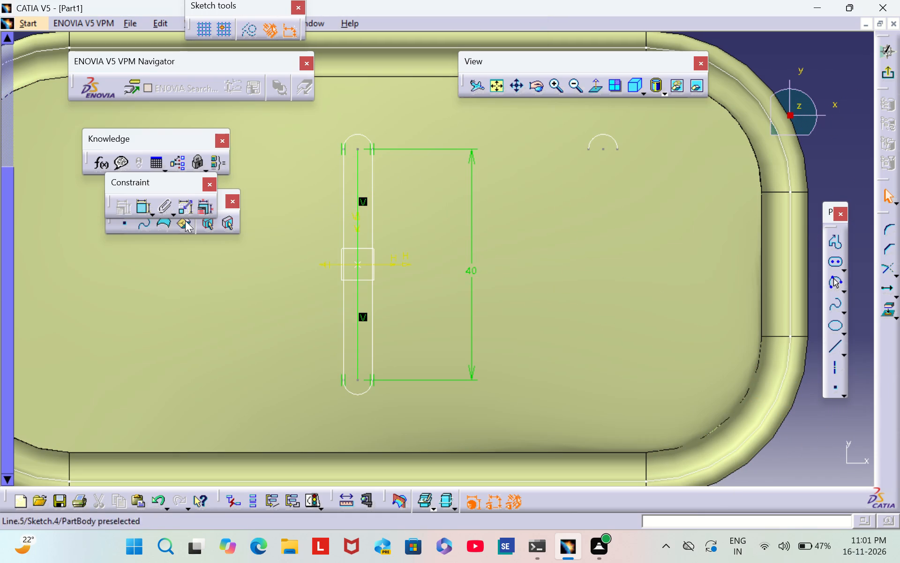
# Translate a single copy of the elongated hole's left straight side from its upper endpoint, entering 42 for the length.
pyautogui.click(884, 284)
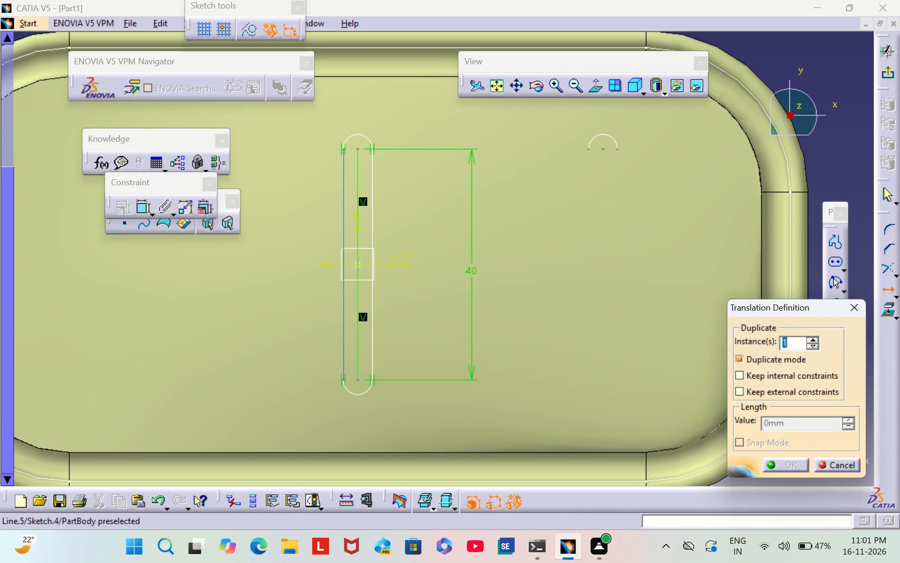
pyautogui.click(344, 202)
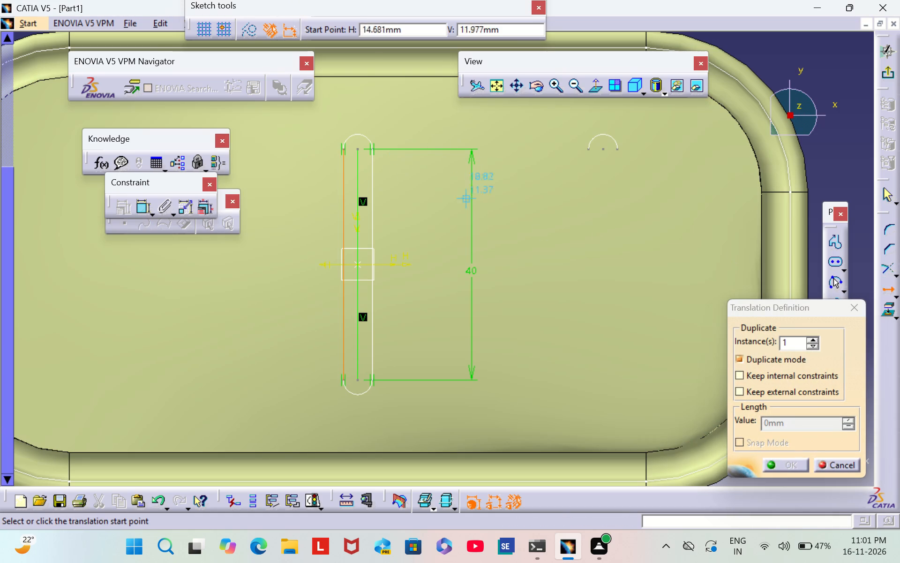
pyautogui.click(343, 148)
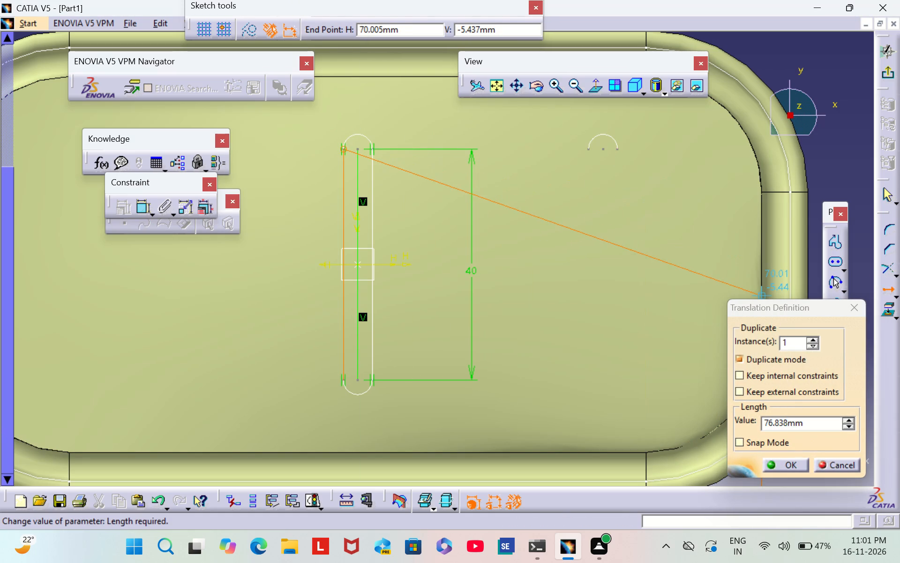
pyautogui.click(805, 422)
pyautogui.press('BackSpace')
pyautogui.press('BackSpace')
pyautogui.press('BackSpace')
pyautogui.press('BackSpace')
pyautogui.press('BackSpace')
pyautogui.press('BackSpace')
pyautogui.press('BackSpace')
pyautogui.press('BackSpace')
pyautogui.press('BackSpace')
pyautogui.press('BackSpace')
pyautogui.press('BackSpace')
pyautogui.press('BackSpace')
pyautogui.press('BackSpace')
pyautogui.press('BackSpace')
pyautogui.press('BackSpace')
pyautogui.press('BackSpace')
pyautogui.press('BackSpace')
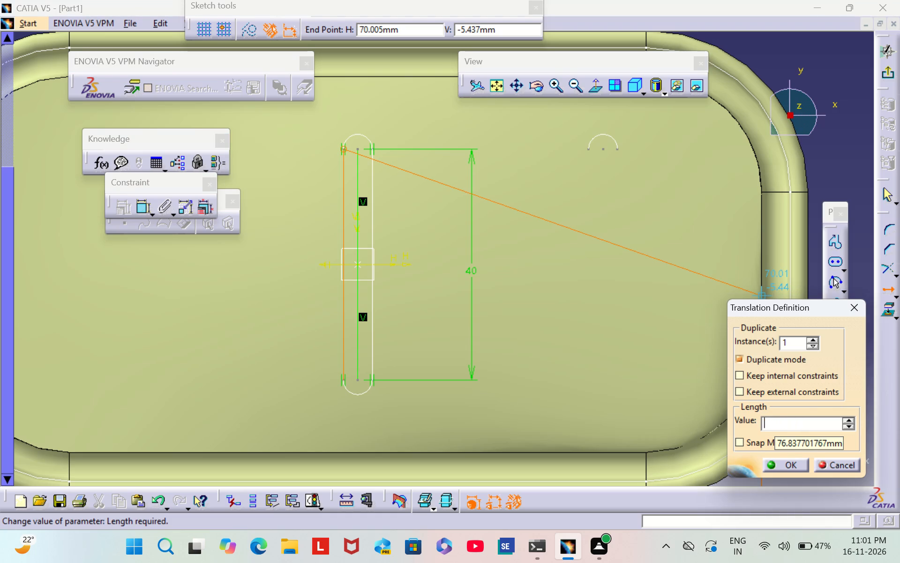
pyautogui.write('42')
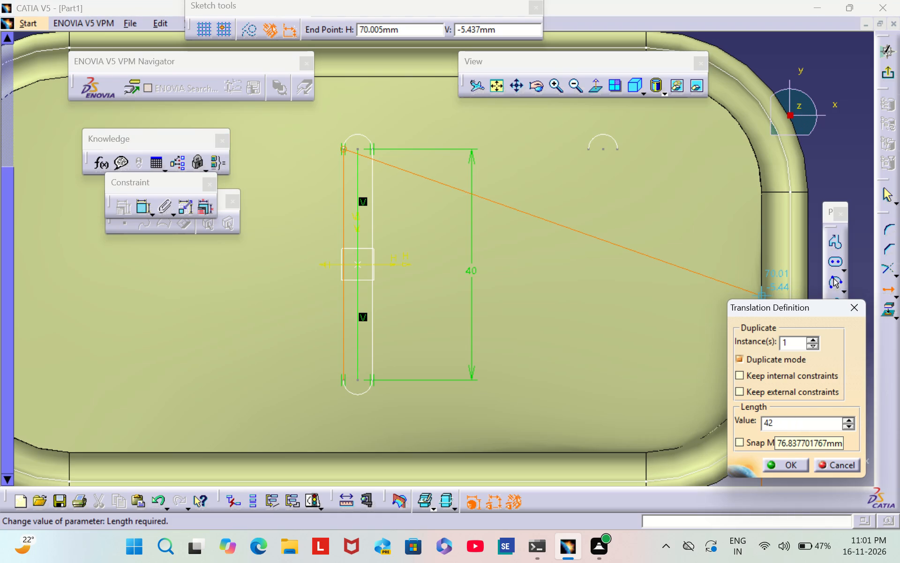
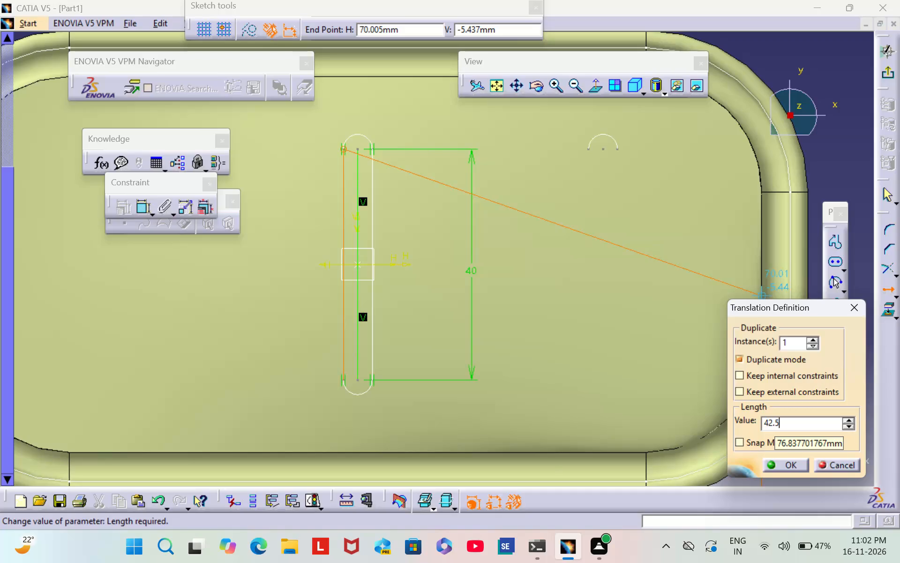
# Set the translation length to 42.5 mm and place the copy of the hole's left straight side horizontally to the right.
pyautogui.press('Return')
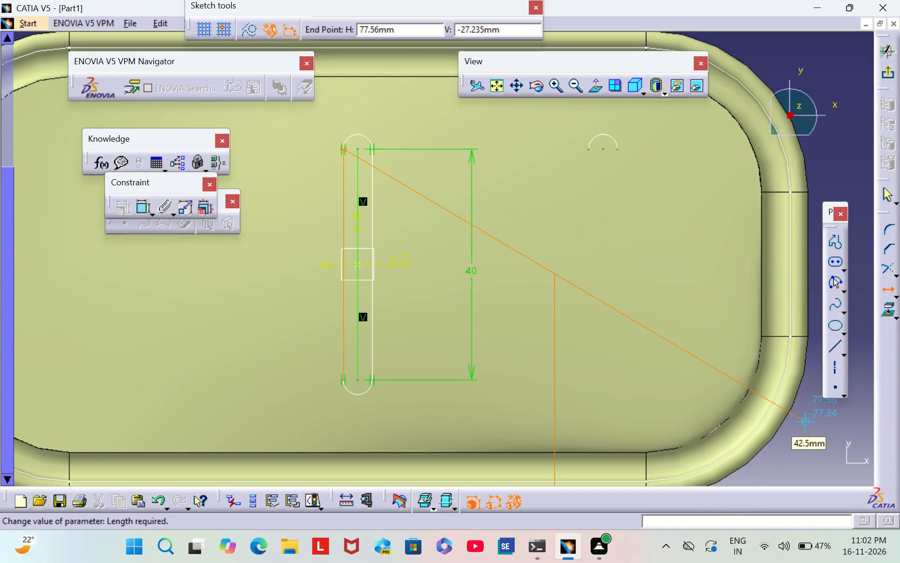
pyautogui.click(702, 151)
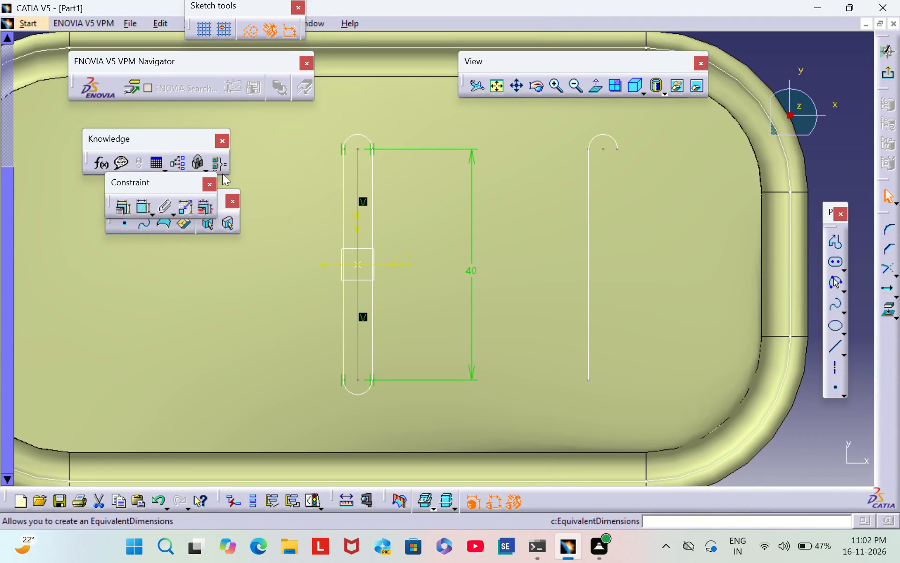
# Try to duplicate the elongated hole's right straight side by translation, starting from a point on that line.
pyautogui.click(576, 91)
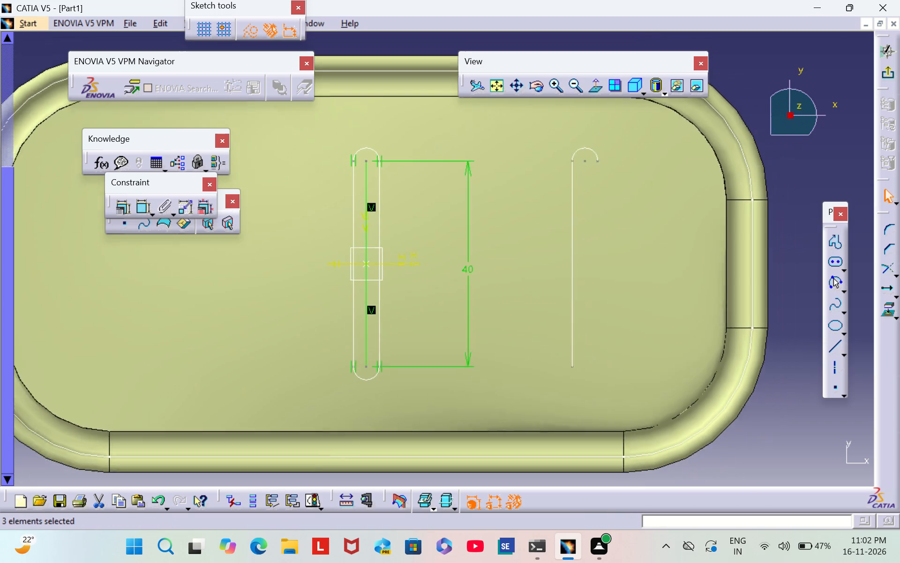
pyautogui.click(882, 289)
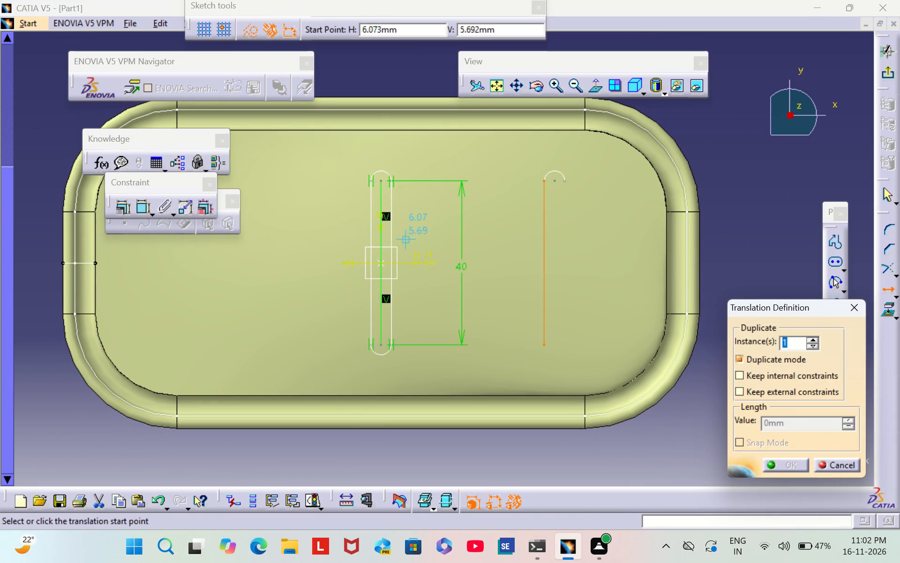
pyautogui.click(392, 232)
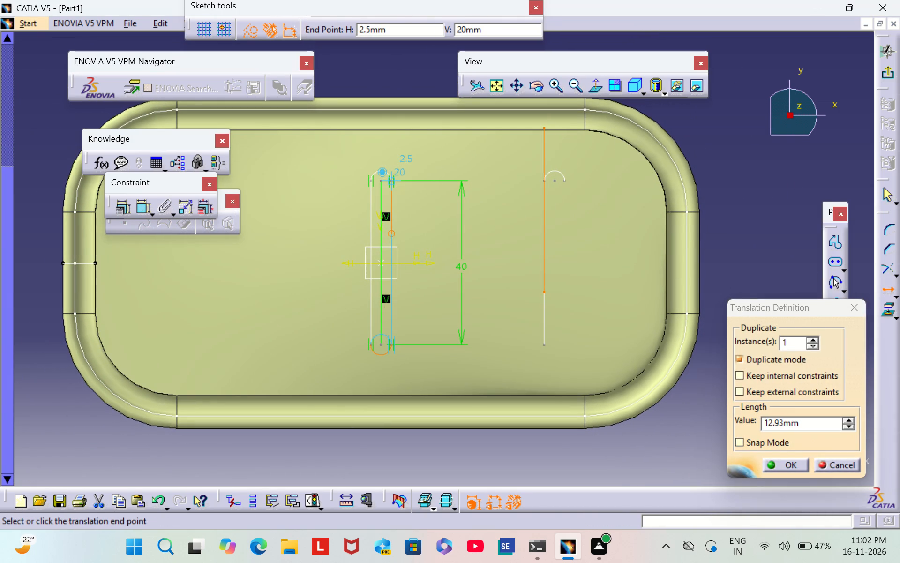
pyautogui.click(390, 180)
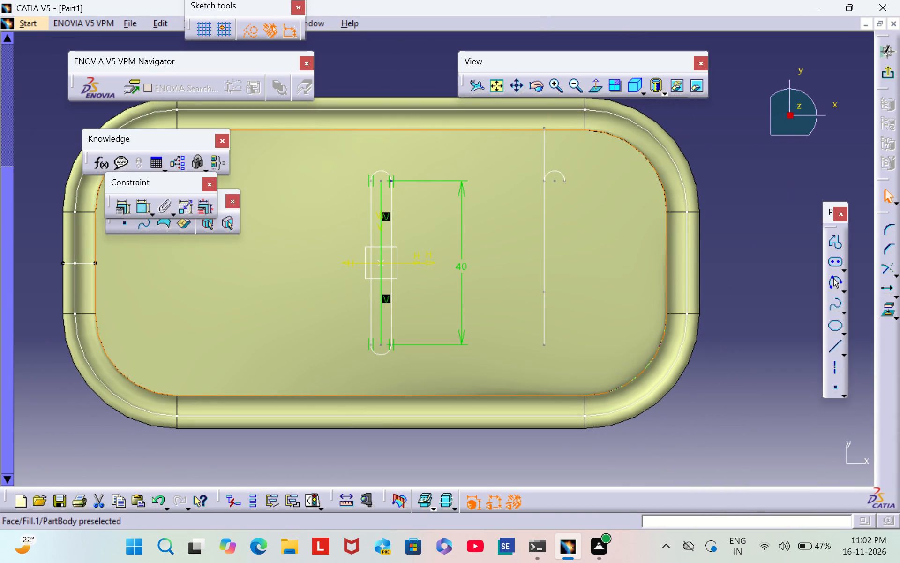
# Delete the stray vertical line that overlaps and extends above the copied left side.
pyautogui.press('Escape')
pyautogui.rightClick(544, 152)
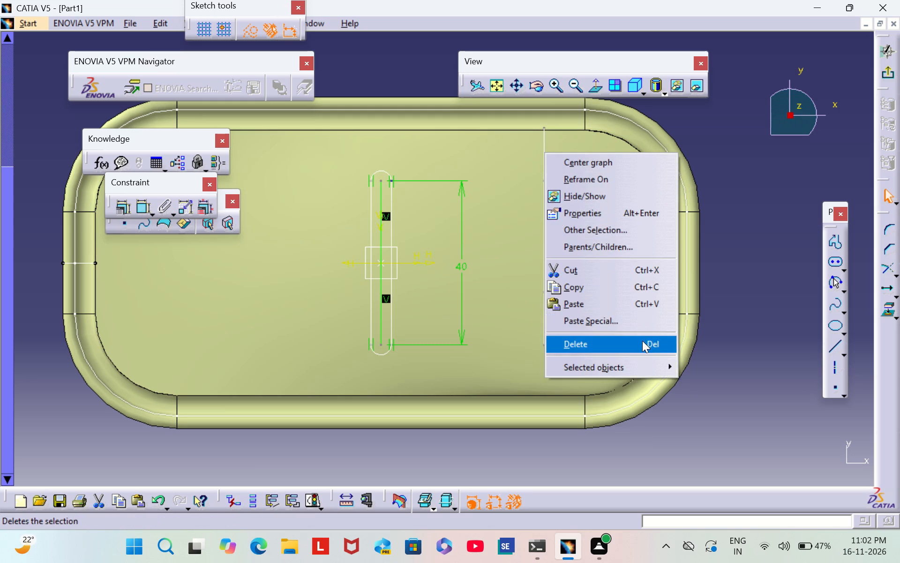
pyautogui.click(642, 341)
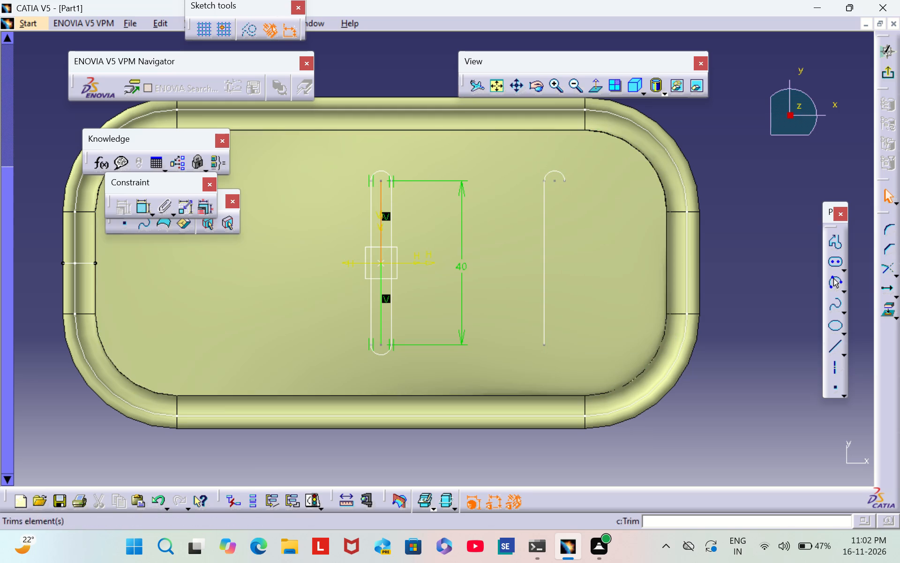
# Duplicate the elongated hole's right straight side once, translating it 42.5 mm horizontally to the right from its upper endpoint.
pyautogui.click(390, 226)
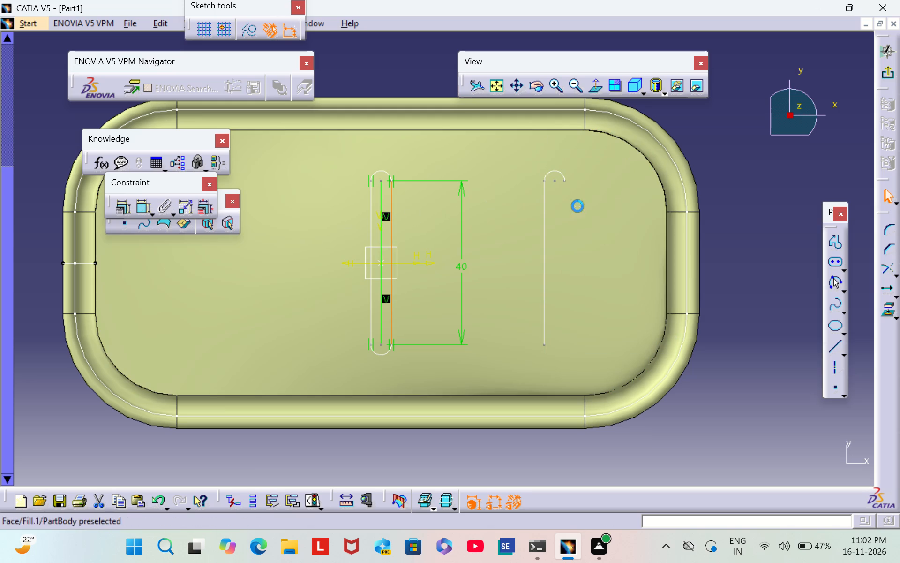
pyautogui.click(885, 291)
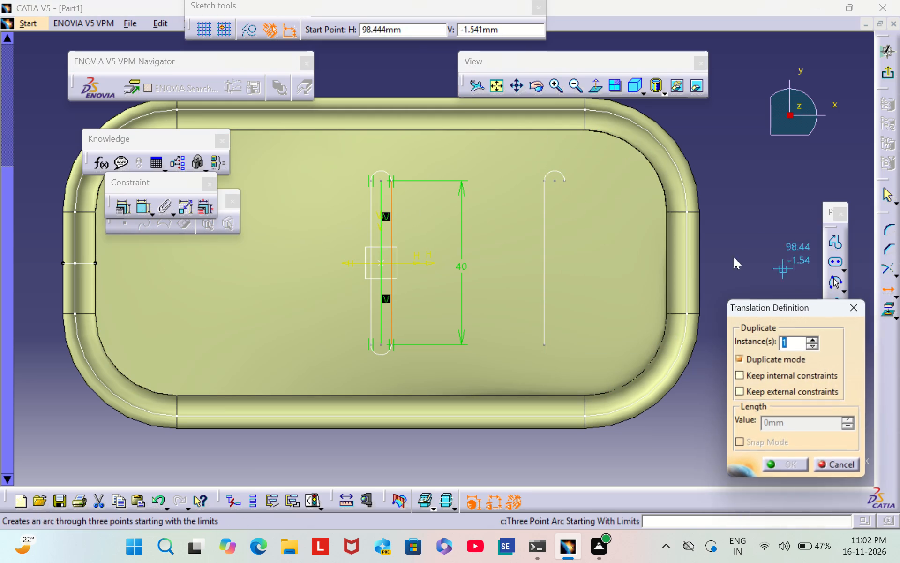
pyautogui.click(391, 180)
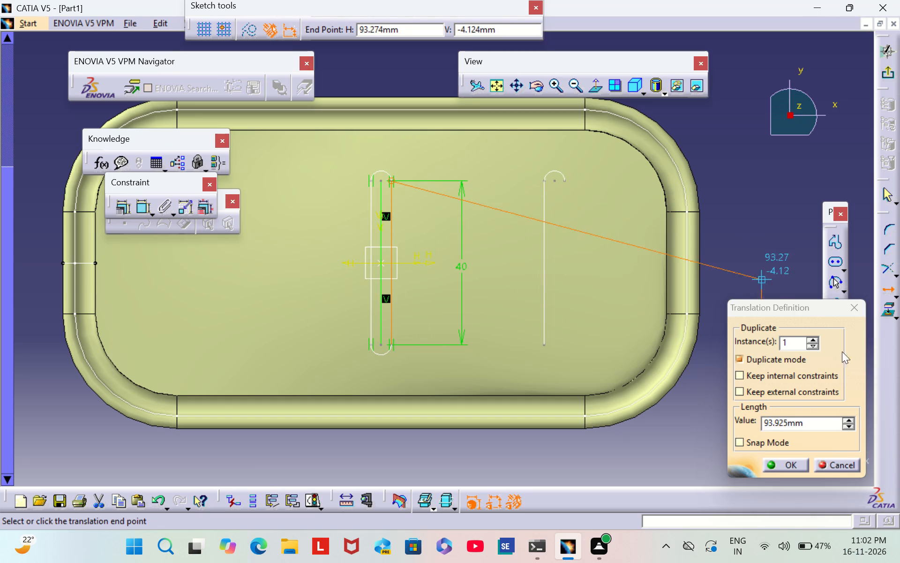
pyautogui.click(812, 421)
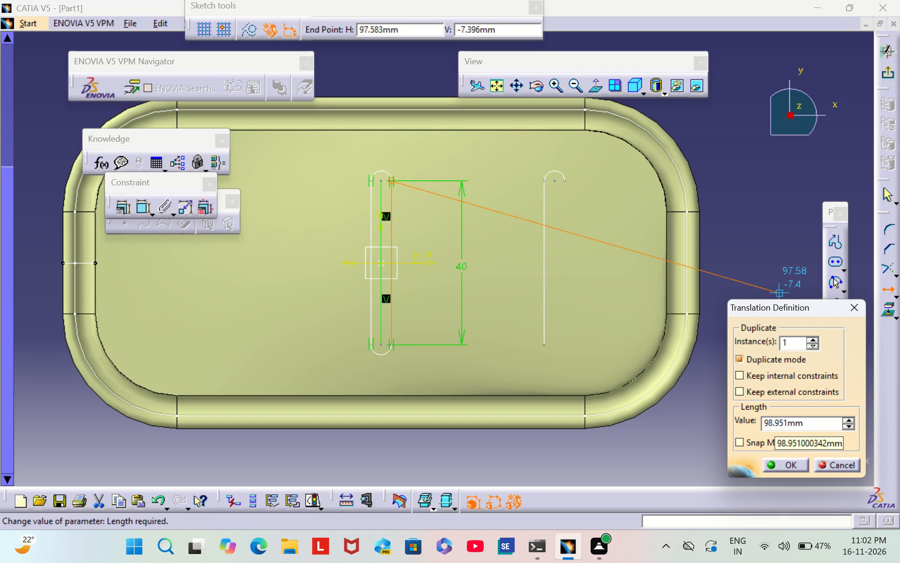
pyautogui.press('BackSpace')
pyautogui.press('BackSpace')
pyautogui.press('BackSpace')
pyautogui.press('BackSpace')
pyautogui.press('BackSpace')
pyautogui.press('BackSpace')
pyautogui.press('BackSpace')
pyautogui.press('BackSpace')
pyautogui.press('BackSpace')
pyautogui.press('BackSpace')
pyautogui.press('BackSpace')
pyautogui.press('BackSpace')
pyautogui.press('BackSpace')
pyautogui.press('BackSpace')
pyautogui.press('BackSpace')
pyautogui.press('BackSpace')
pyautogui.press('BackSpace')
pyautogui.write('42.5')
pyautogui.press('Return')
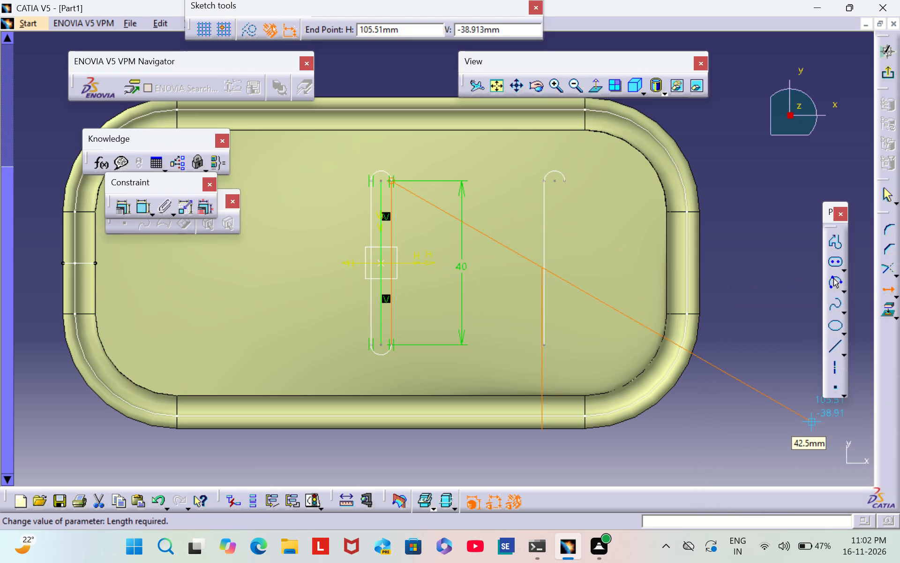
pyautogui.click(782, 180)
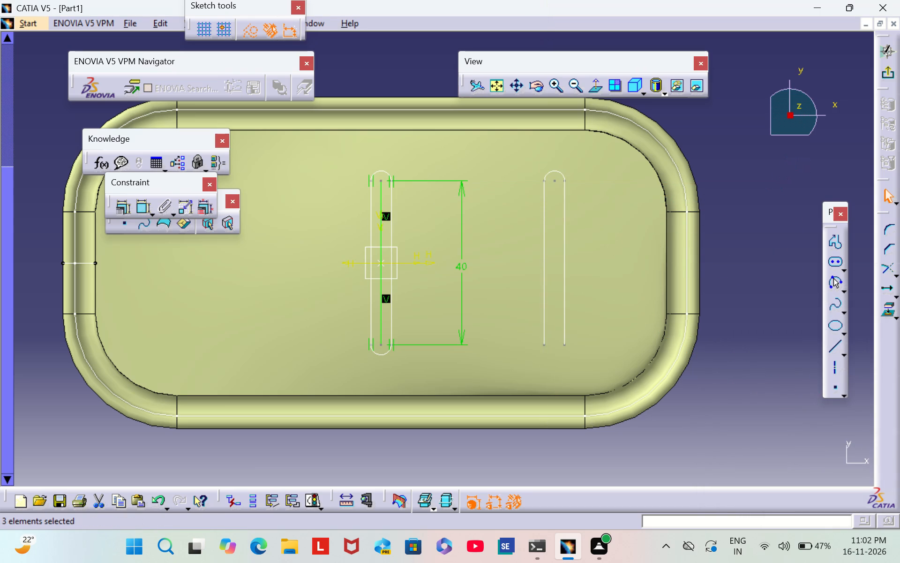
pyautogui.click(794, 303)
# Duplicate the elongated hole's lower end arc once, translating it 42.5 mm horizontally to the right from its centre.
pyautogui.moveTo(382, 430); pyautogui.dragTo(383, 419, button='middle')
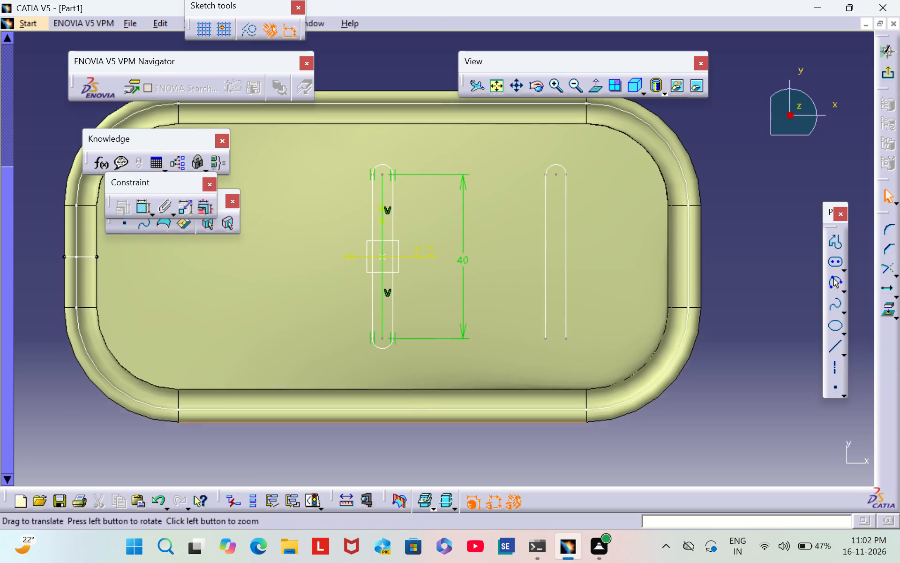
pyautogui.moveTo(383, 419); pyautogui.dragTo(385, 411, button='middle')
pyautogui.click(881, 286)
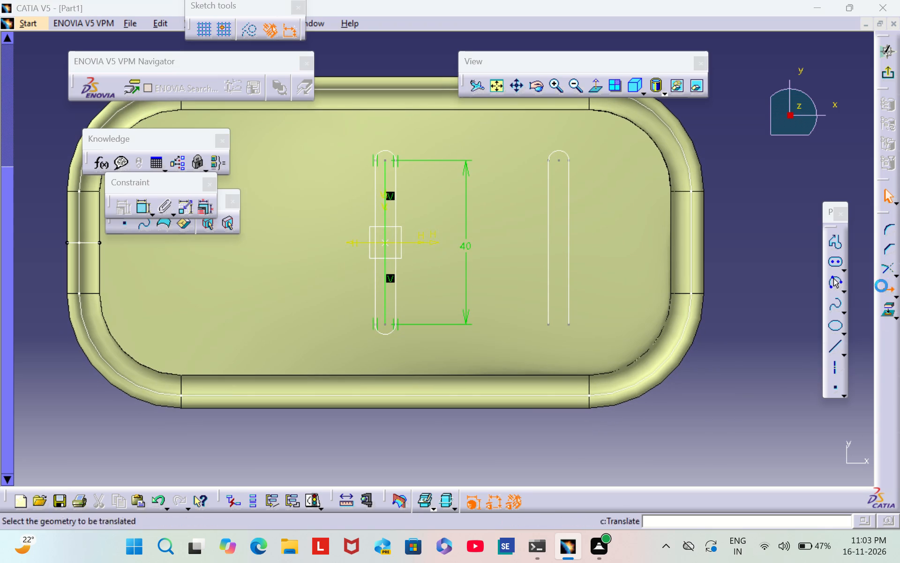
pyautogui.click(382, 335)
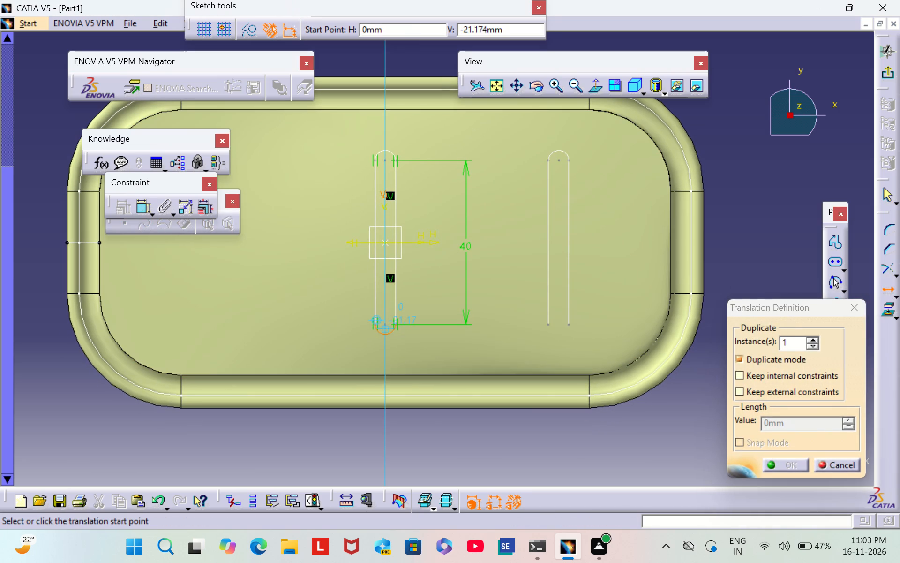
pyautogui.click(383, 325)
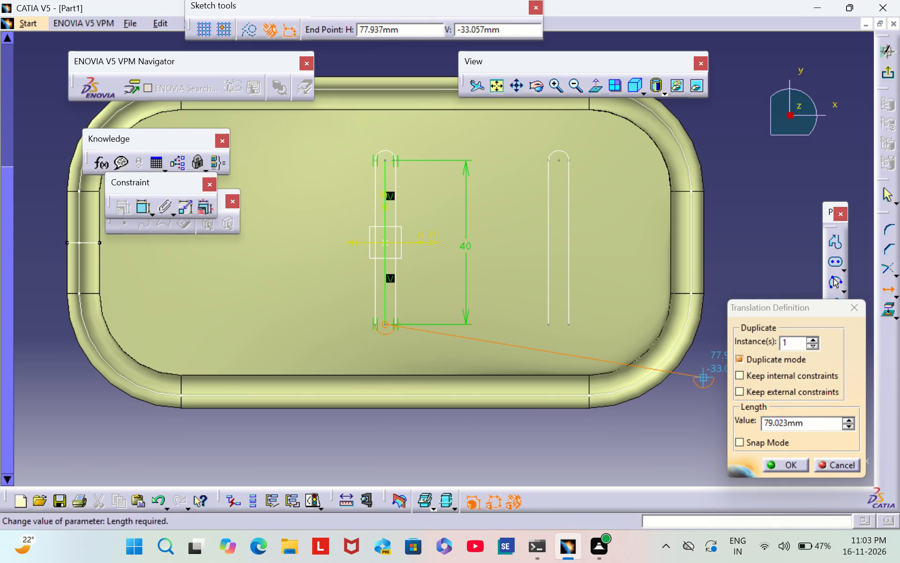
pyautogui.click(801, 423)
pyautogui.press('BackSpace')
pyautogui.press('BackSpace')
pyautogui.press('BackSpace')
pyautogui.press('BackSpace')
pyautogui.press('BackSpace')
pyautogui.press('BackSpace')
pyautogui.press('BackSpace')
pyautogui.press('BackSpace')
pyautogui.press('BackSpace')
pyautogui.press('BackSpace')
pyautogui.press('BackSpace')
pyautogui.press('BackSpace')
pyautogui.press('BackSpace')
pyautogui.press('BackSpace')
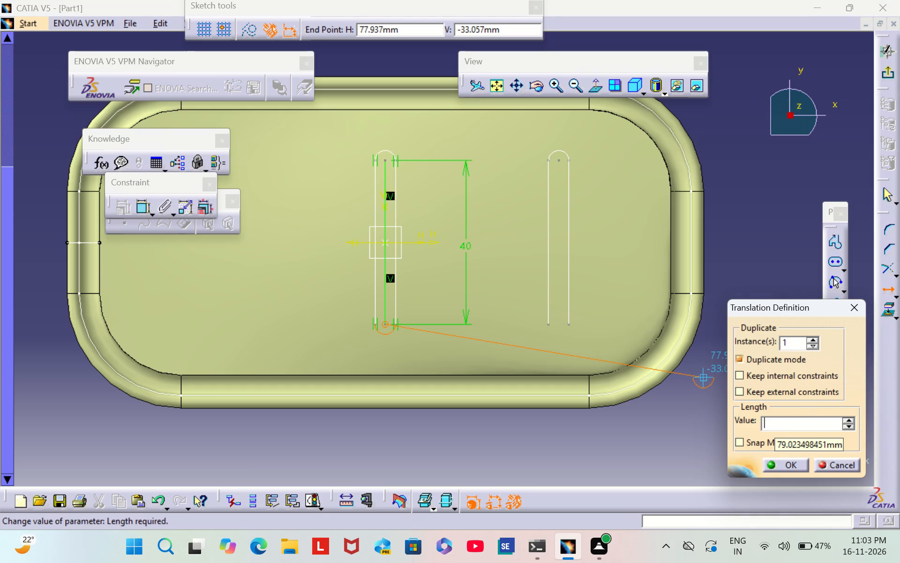
pyautogui.write('42.5')
pyautogui.press('Return')
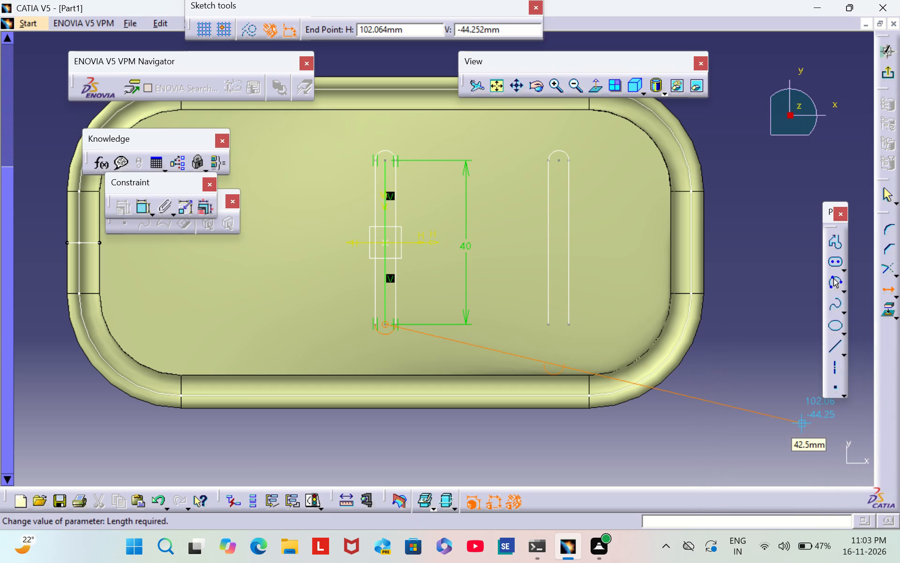
pyautogui.click(795, 325)
pyautogui.click(764, 369)
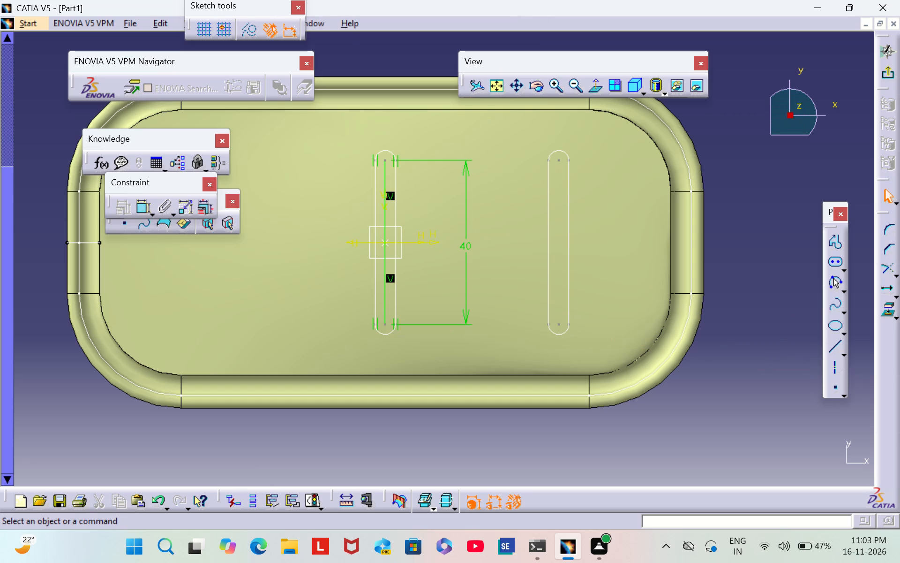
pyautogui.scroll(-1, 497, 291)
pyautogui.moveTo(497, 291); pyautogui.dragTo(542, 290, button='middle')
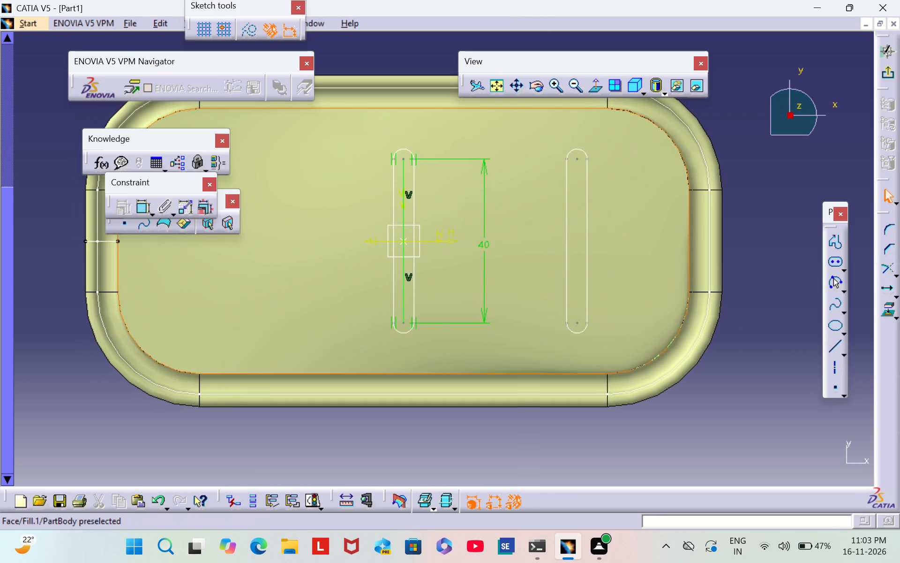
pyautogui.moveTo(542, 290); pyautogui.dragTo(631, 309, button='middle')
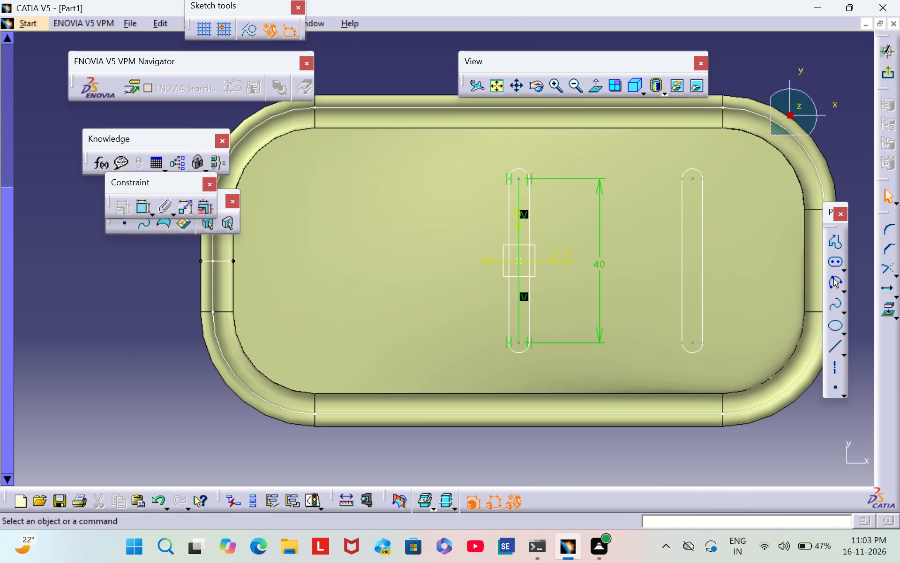
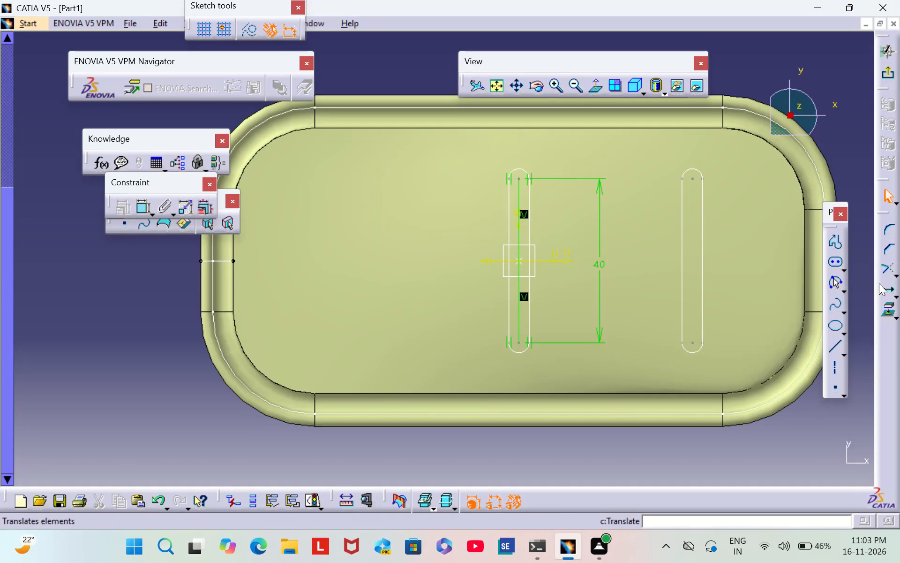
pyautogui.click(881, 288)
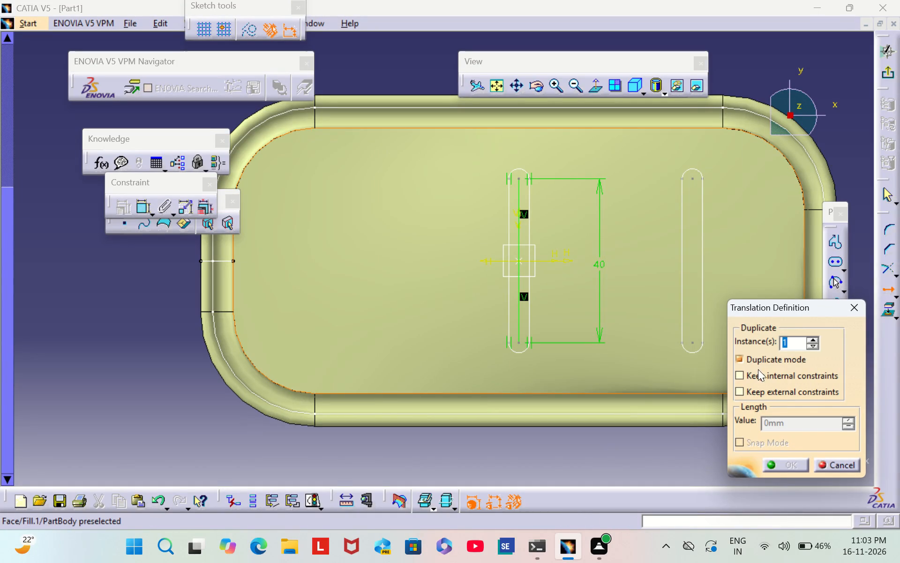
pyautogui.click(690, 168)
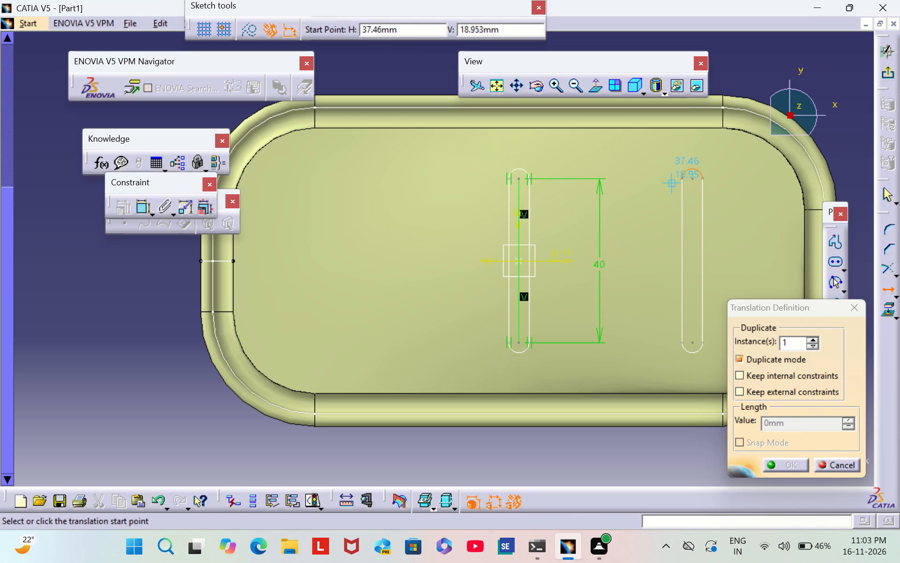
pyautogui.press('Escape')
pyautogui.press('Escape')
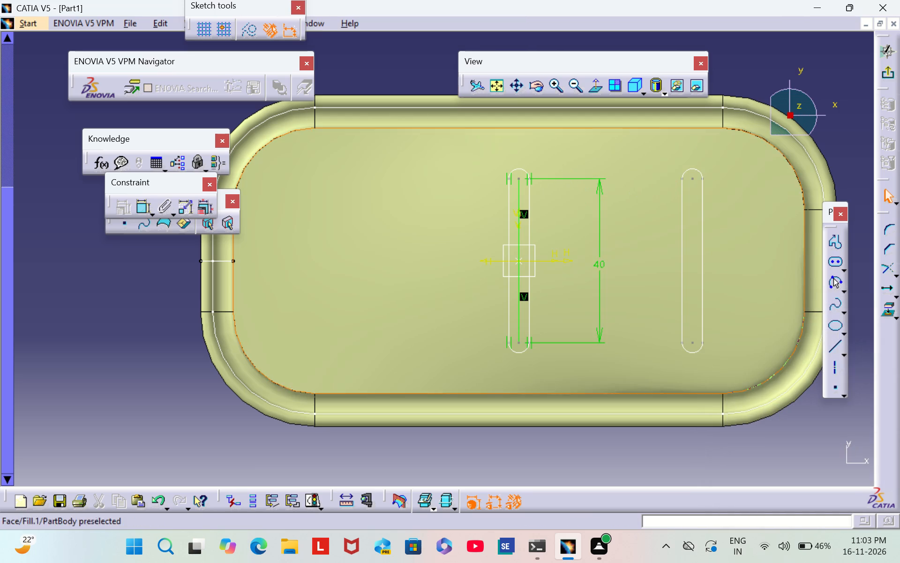
# Duplicate the central elongated hole's upper end arc once, translating it 42.5 mm horizontally to the left from its centre.
pyautogui.click(519, 167)
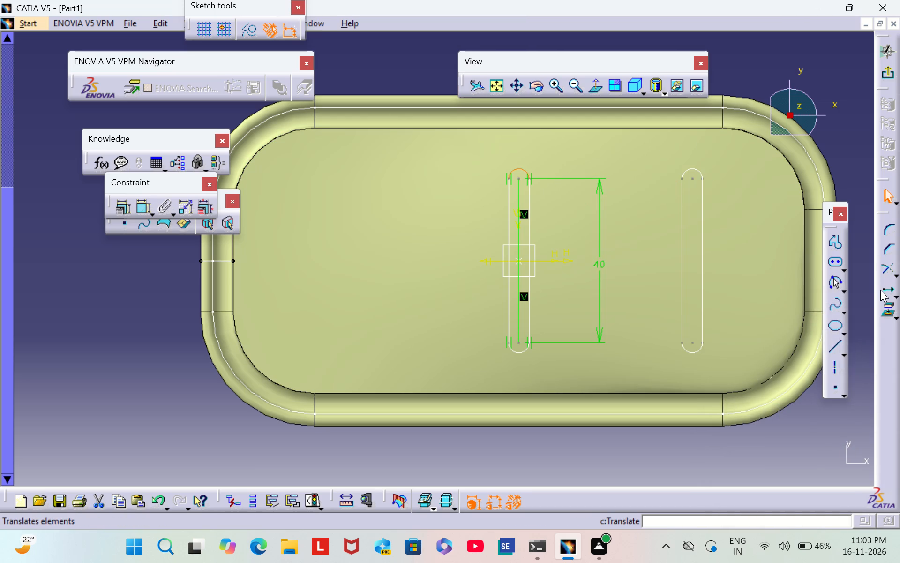
pyautogui.click(881, 289)
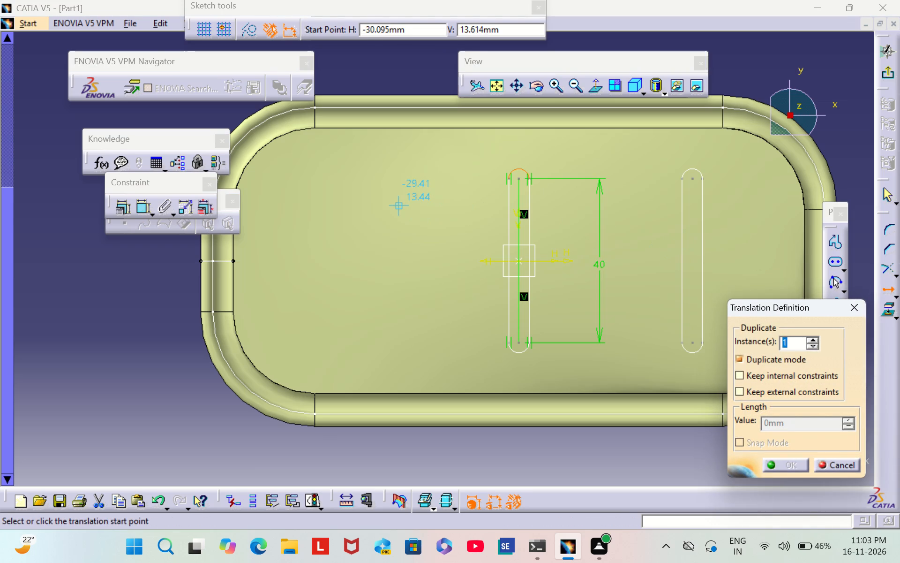
pyautogui.click(518, 179)
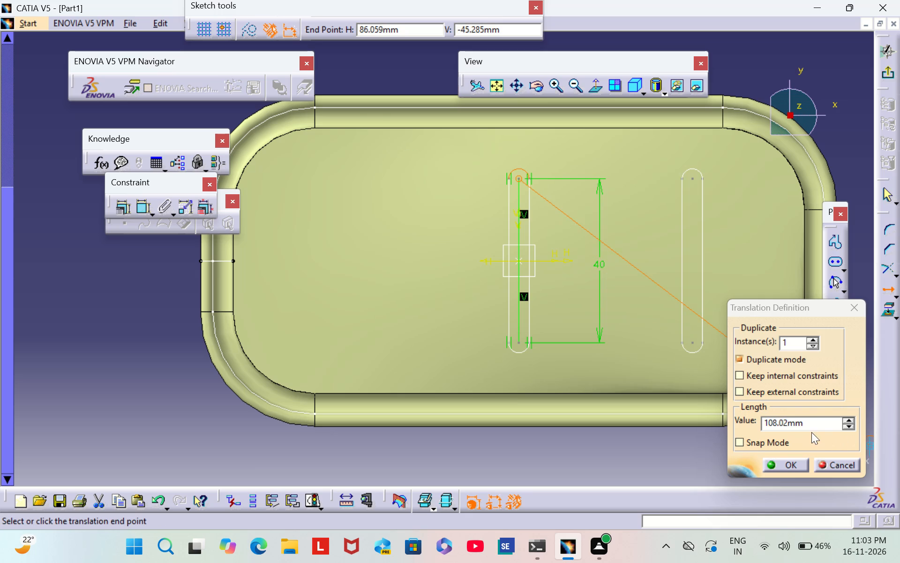
pyautogui.click(806, 420)
pyautogui.press('BackSpace')
pyautogui.press('BackSpace')
pyautogui.press('BackSpace')
pyautogui.press('BackSpace')
pyautogui.press('BackSpace')
pyautogui.press('BackSpace')
pyautogui.press('BackSpace')
pyautogui.press('BackSpace')
pyautogui.press('BackSpace')
pyautogui.press('BackSpace')
pyautogui.press('BackSpace')
pyautogui.press('BackSpace')
pyautogui.press('BackSpace')
pyautogui.press('BackSpace')
pyautogui.press('BackSpace')
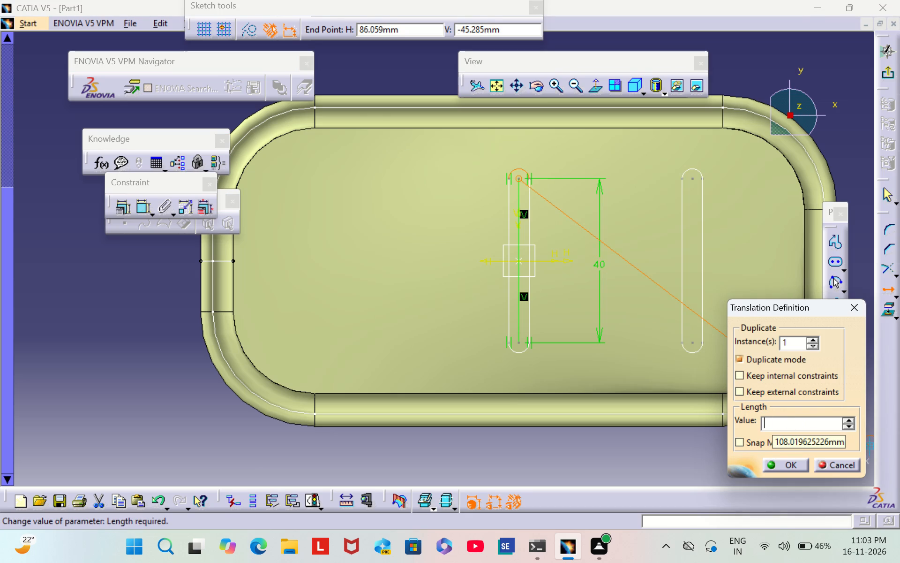
pyautogui.write('42.5')
pyautogui.press('Return')
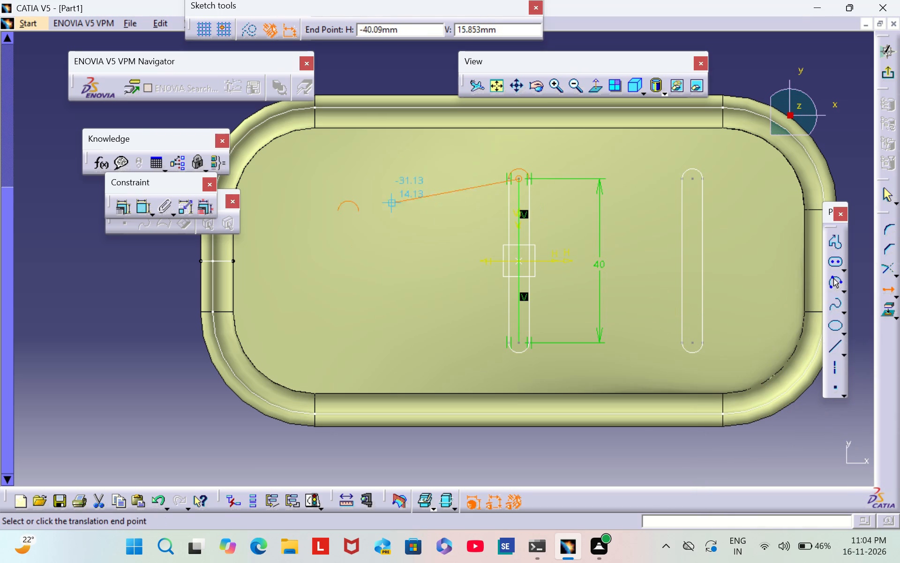
pyautogui.click(305, 179)
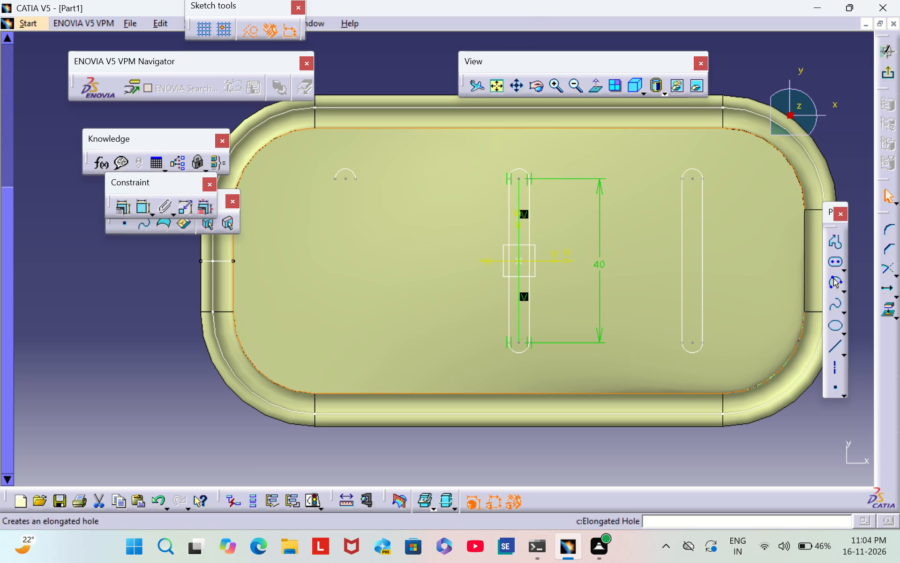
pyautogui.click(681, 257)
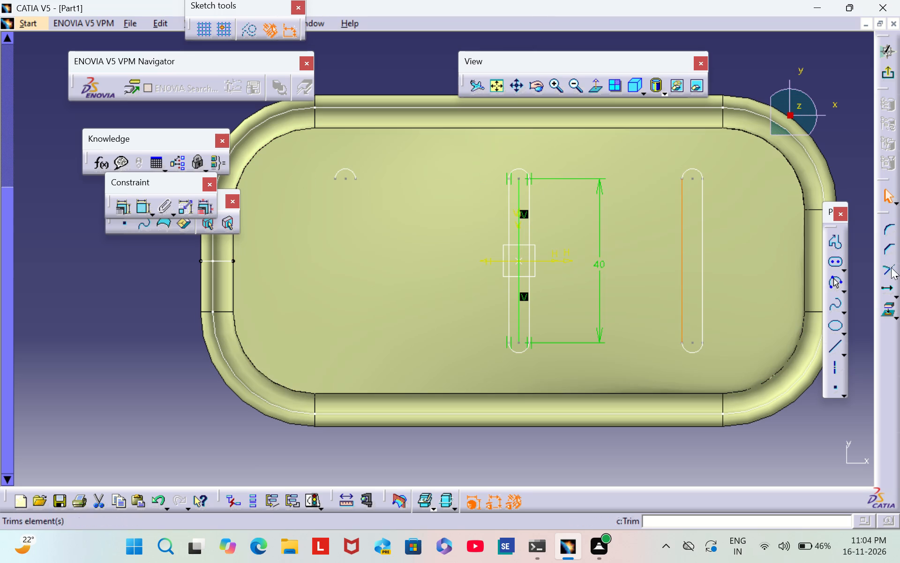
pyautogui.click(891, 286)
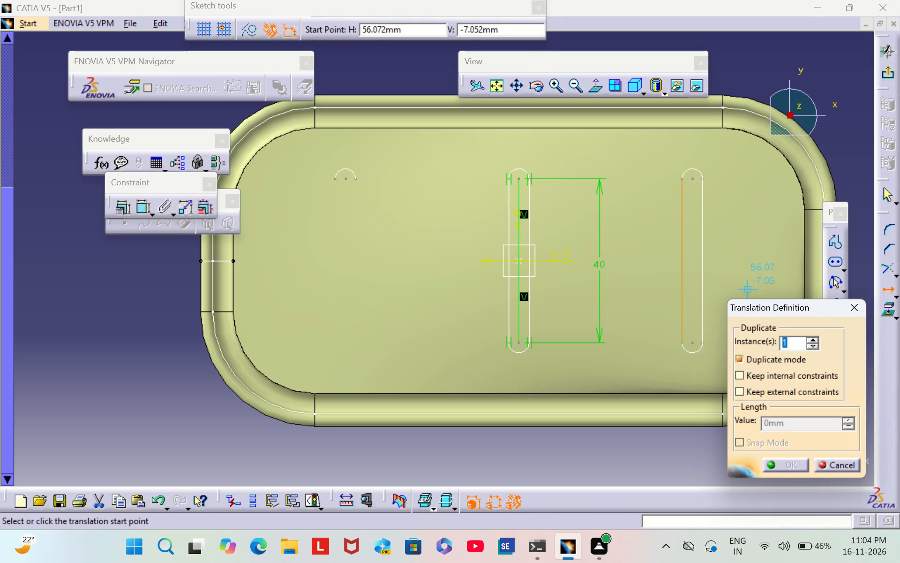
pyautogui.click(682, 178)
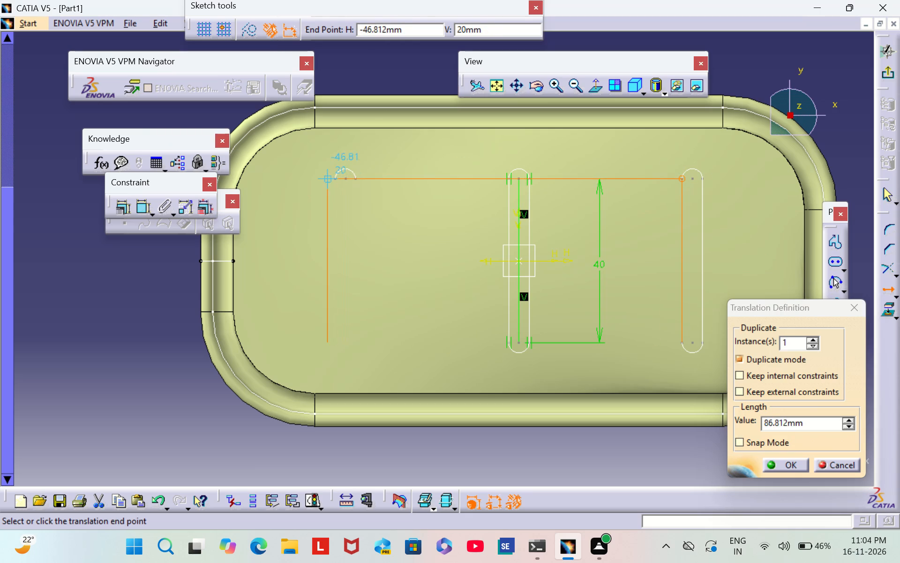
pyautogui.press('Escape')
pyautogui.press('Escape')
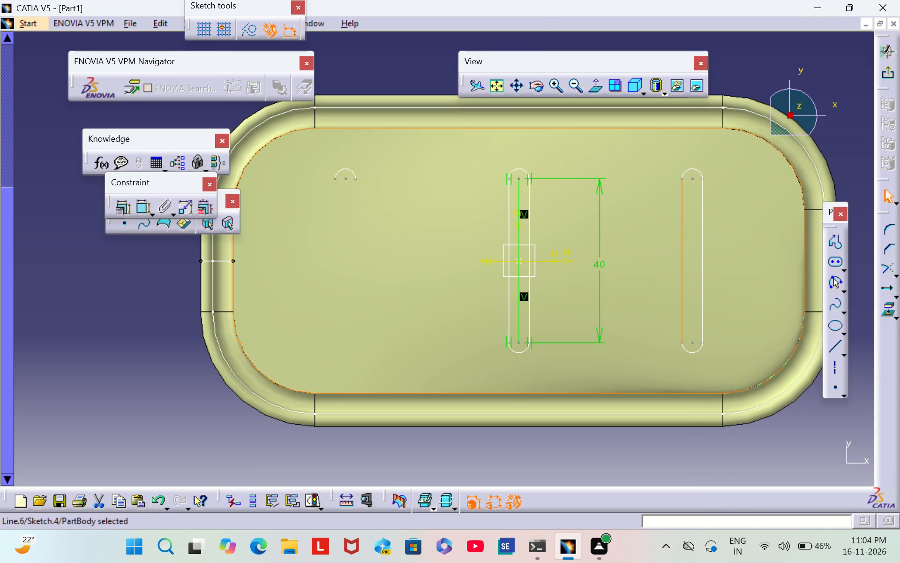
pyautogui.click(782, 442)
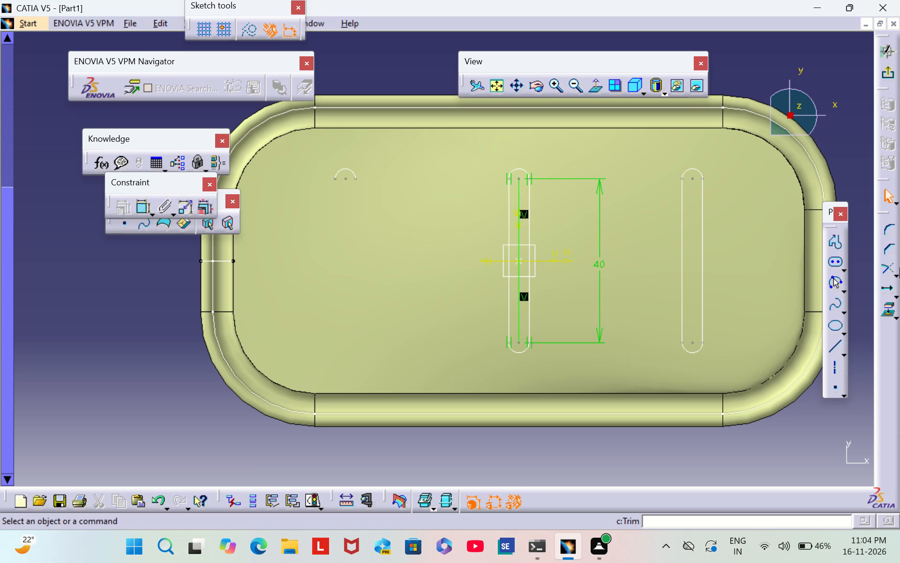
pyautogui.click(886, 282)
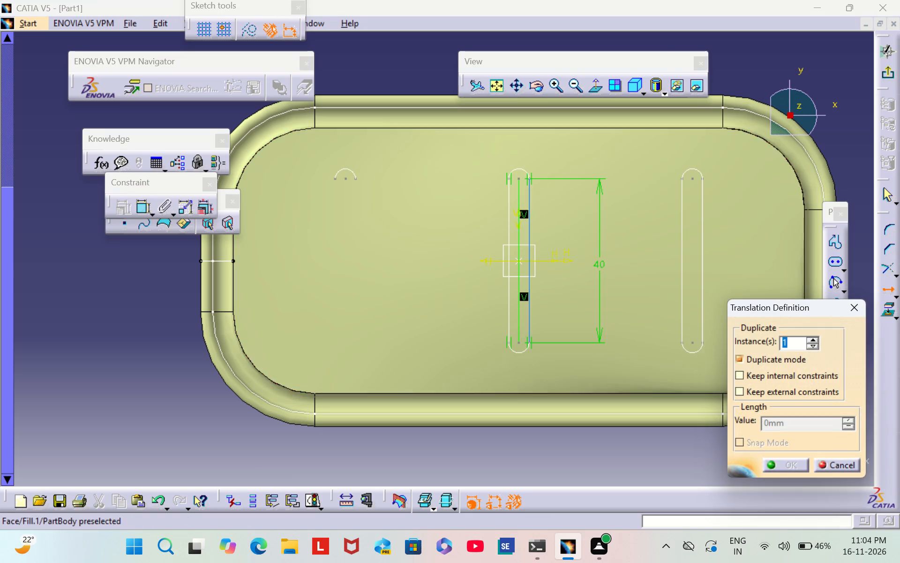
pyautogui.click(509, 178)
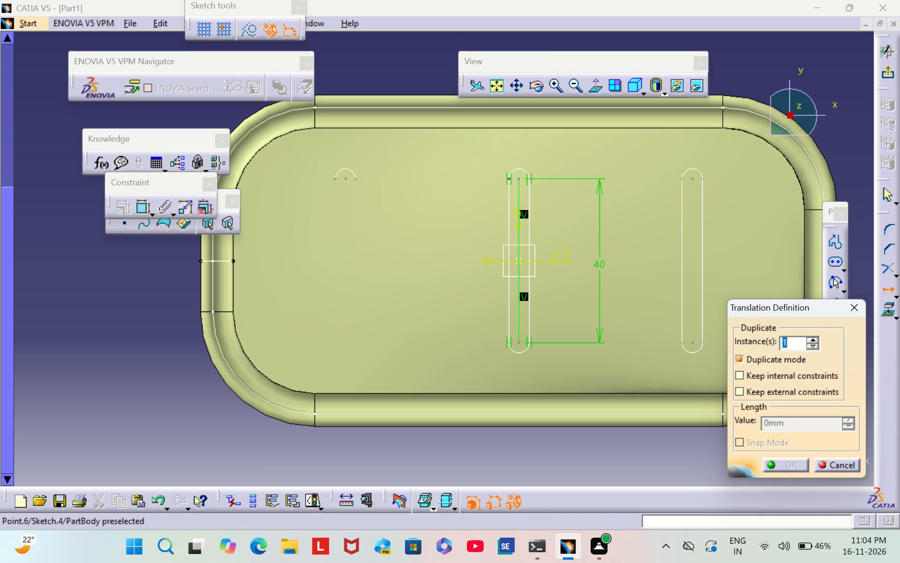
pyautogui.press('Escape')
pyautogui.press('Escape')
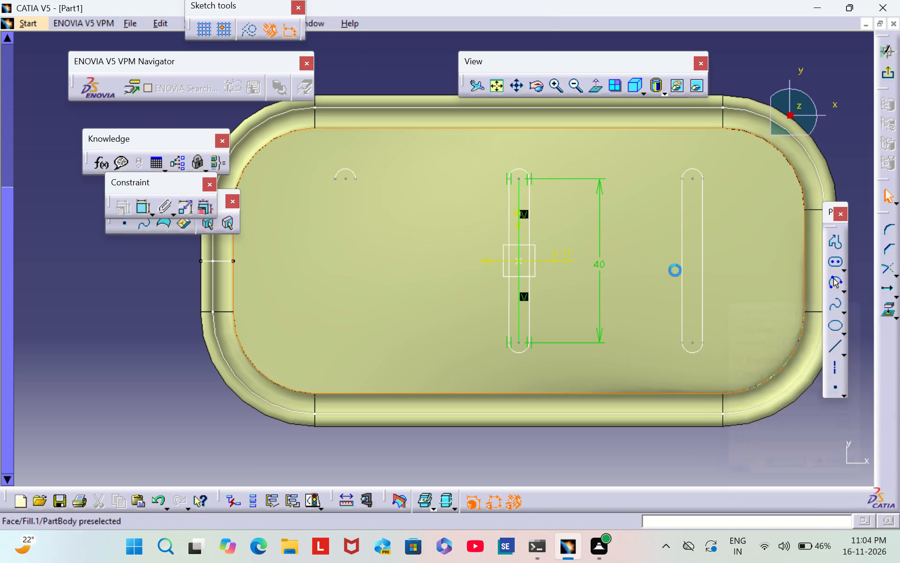
# Duplicate the central elongated hole's left straight side once, translating it 42.5 mm horizontally to the left from its upper endpoint.
pyautogui.click(884, 287)
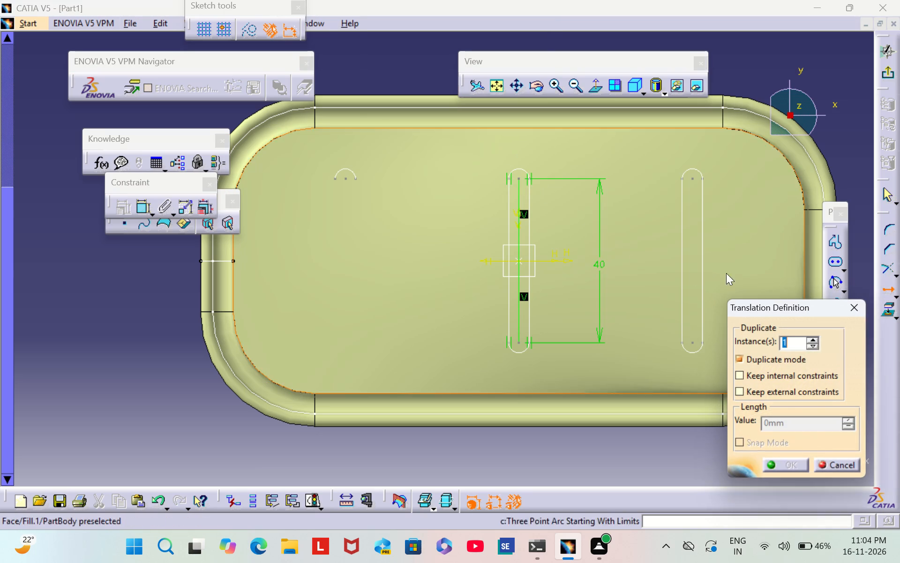
pyautogui.click(509, 231)
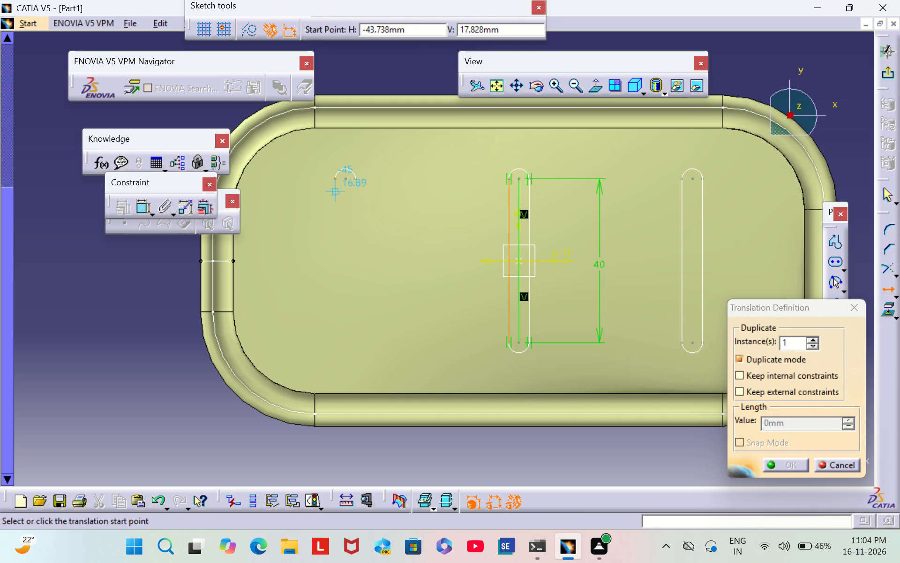
pyautogui.click(508, 178)
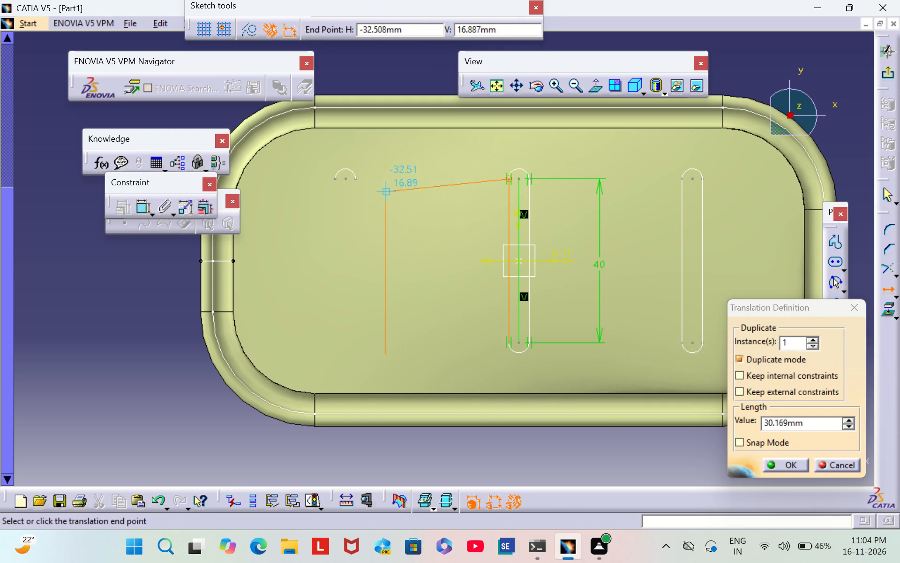
pyautogui.click(809, 418)
pyautogui.press('BackSpace')
pyautogui.press('BackSpace')
pyautogui.press('BackSpace')
pyautogui.press('BackSpace')
pyautogui.press('BackSpace')
pyautogui.press('BackSpace')
pyautogui.press('BackSpace')
pyautogui.press('BackSpace')
pyautogui.press('BackSpace')
pyautogui.press('BackSpace')
pyautogui.press('BackSpace')
pyautogui.press('BackSpace')
pyautogui.press('BackSpace')
pyautogui.press('BackSpace')
pyautogui.press('BackSpace')
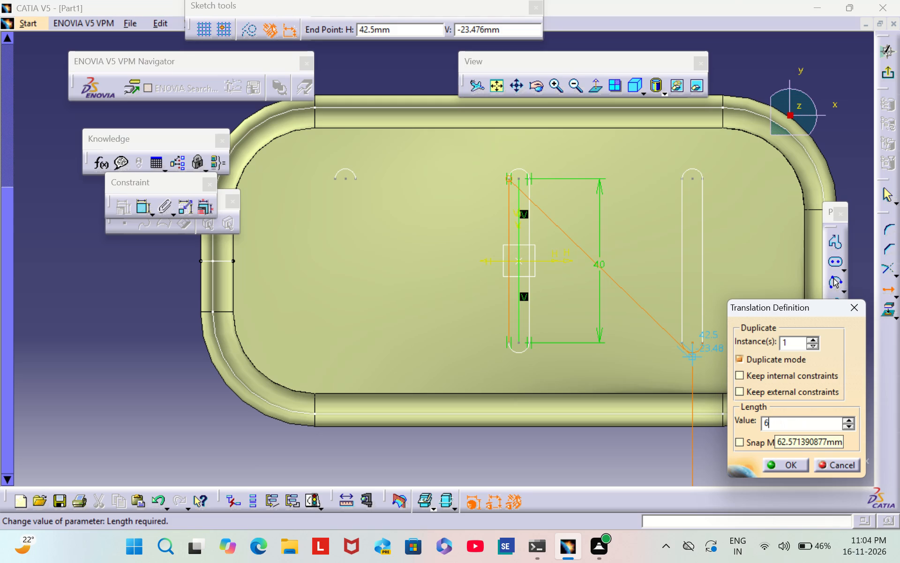
pyautogui.write('42.5')
pyautogui.press('Return')
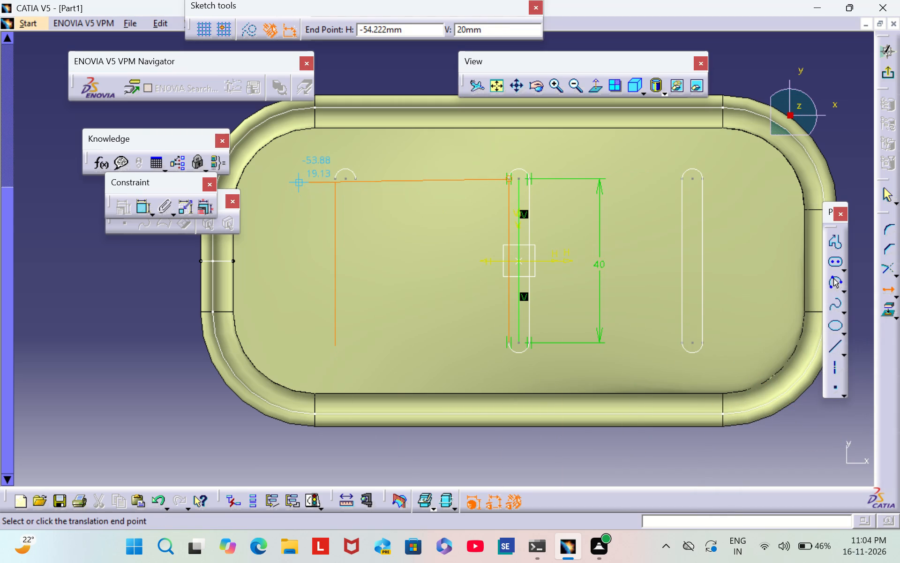
pyautogui.click(279, 176)
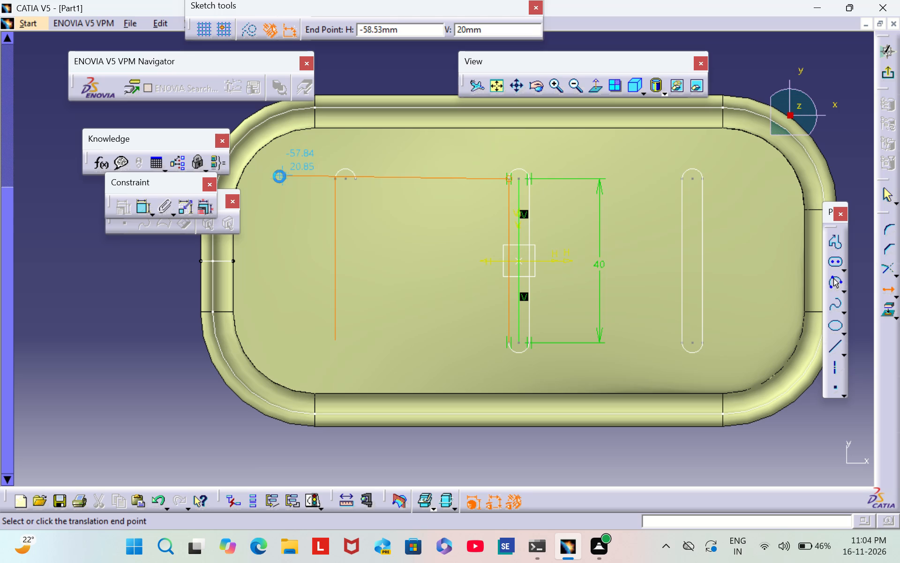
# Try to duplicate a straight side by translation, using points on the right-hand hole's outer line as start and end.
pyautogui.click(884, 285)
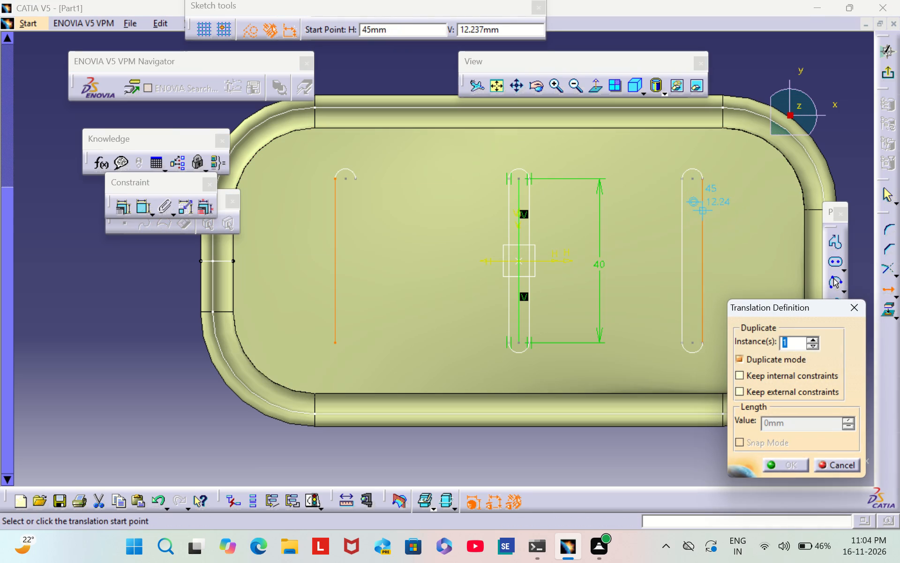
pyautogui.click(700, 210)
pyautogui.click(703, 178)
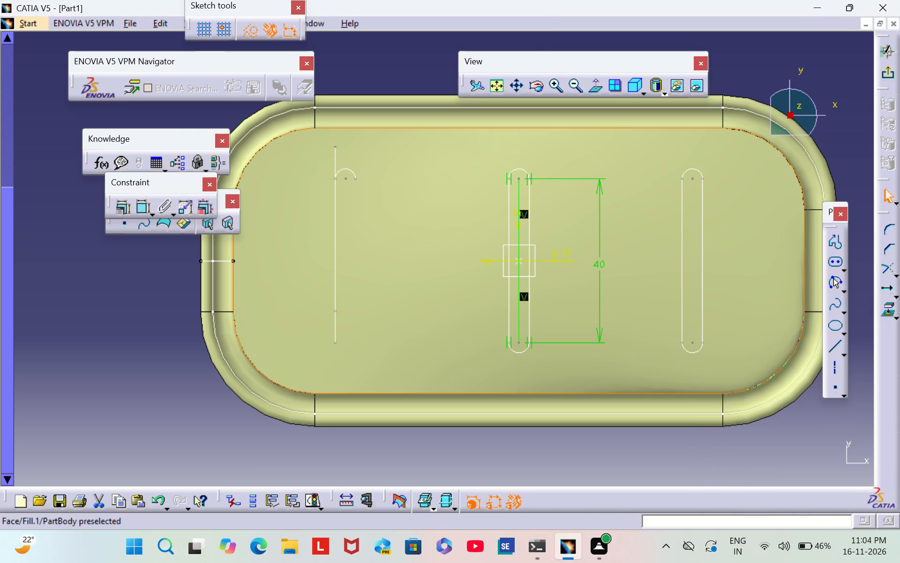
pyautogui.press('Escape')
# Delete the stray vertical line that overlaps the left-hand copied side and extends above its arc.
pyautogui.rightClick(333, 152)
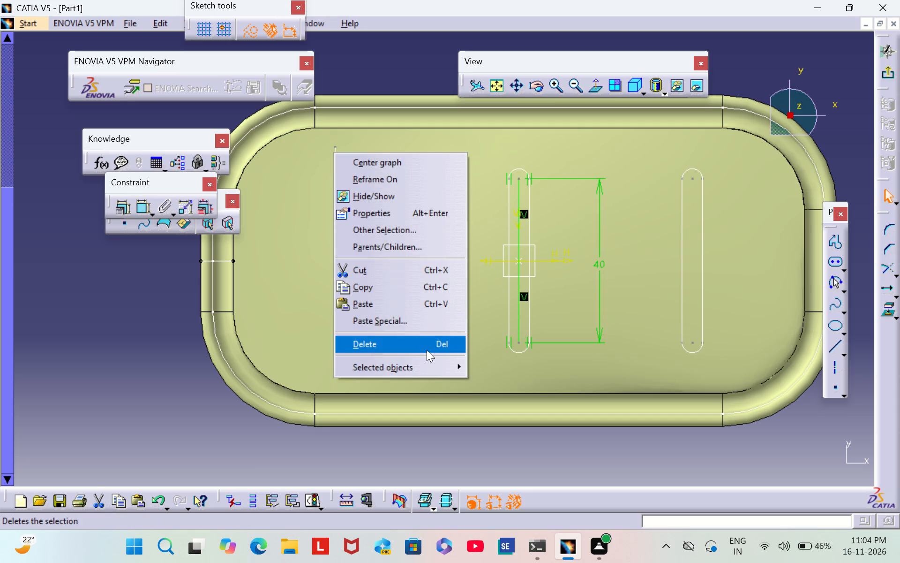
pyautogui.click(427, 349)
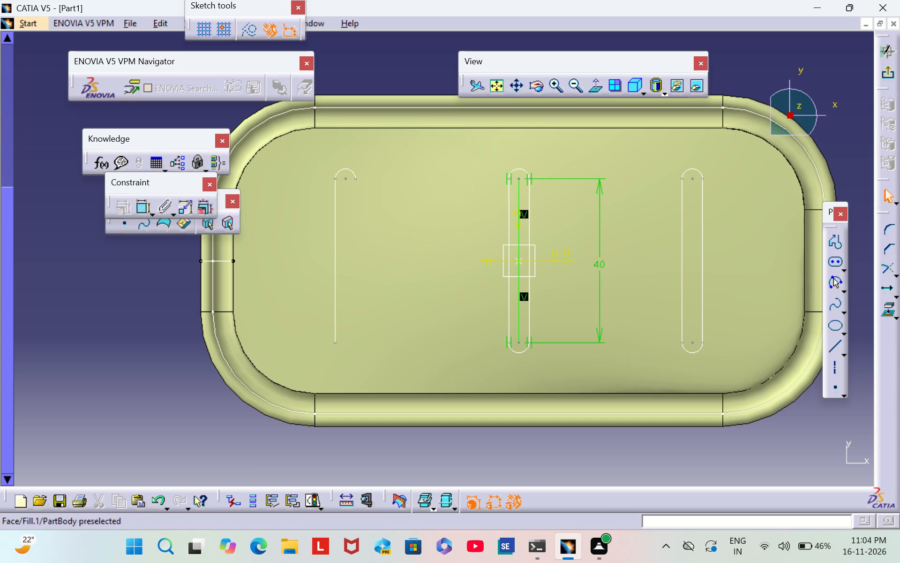
# Duplicate the central elongated hole's right straight side once, translating it 42.5 mm horizontally to the left from its upper endpoint.
pyautogui.click(525, 217)
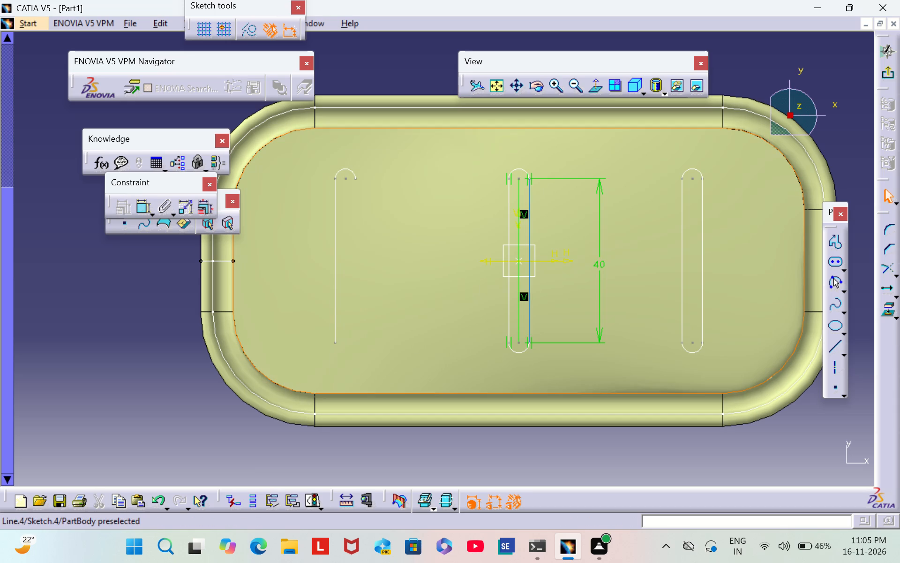
pyautogui.click(530, 216)
pyautogui.click(889, 288)
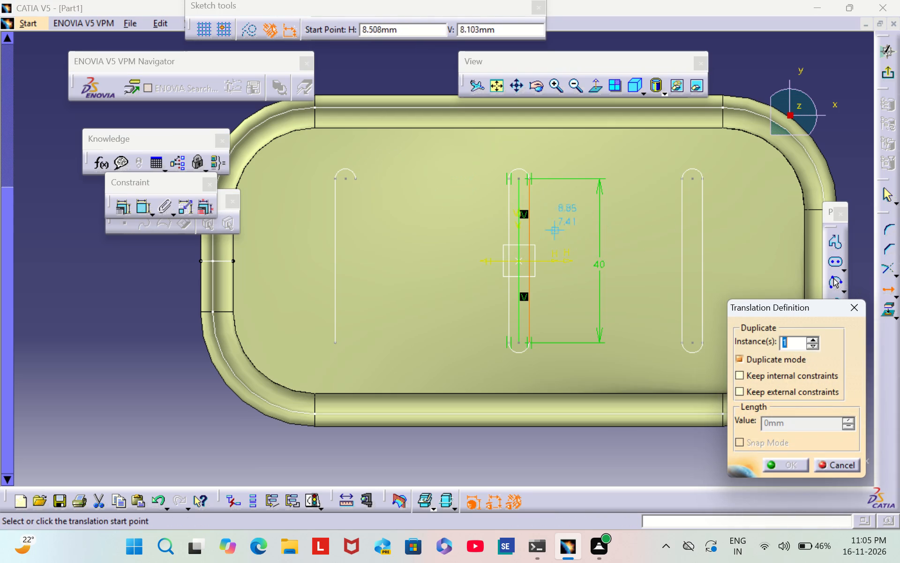
pyautogui.click(529, 178)
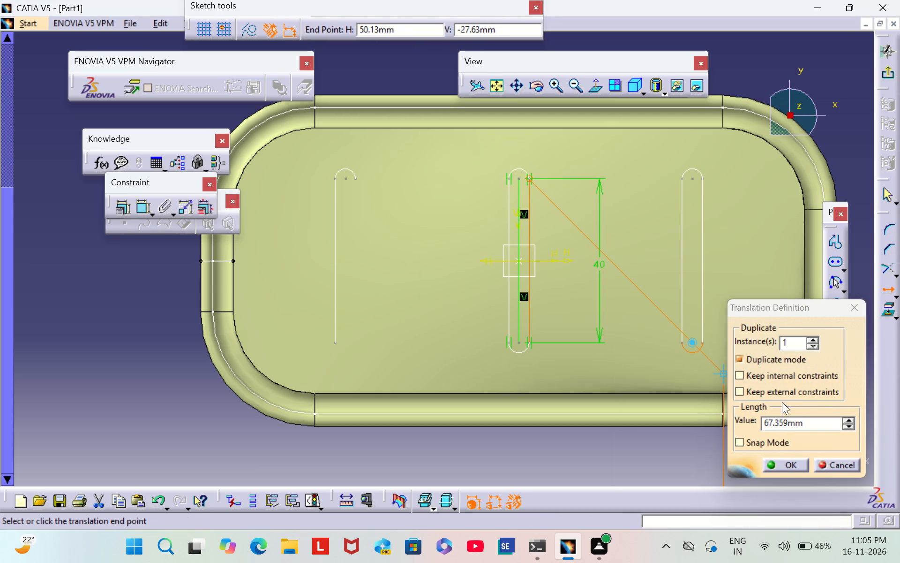
pyautogui.click(798, 424)
pyautogui.click(810, 421)
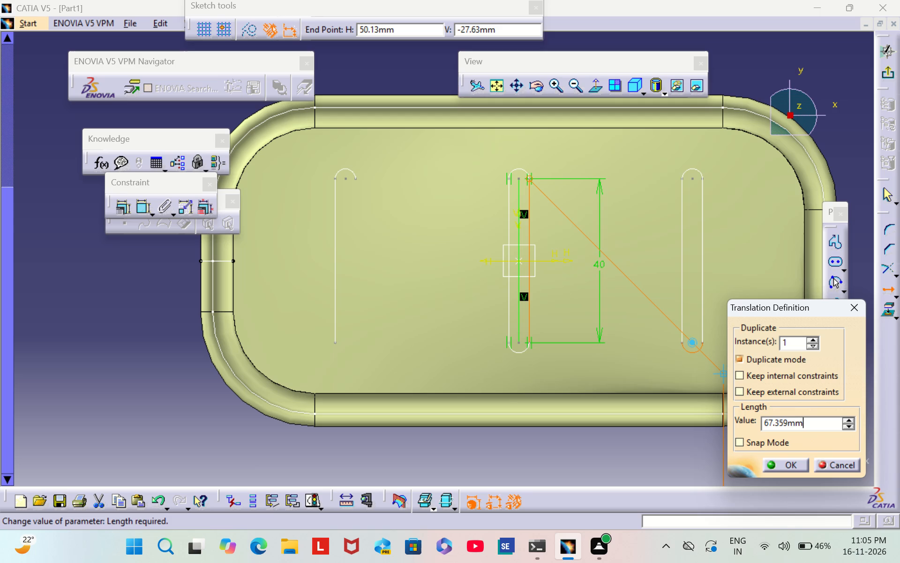
pyautogui.press('BackSpace')
pyautogui.press('BackSpace')
pyautogui.press('BackSpace')
pyautogui.press('BackSpace')
pyautogui.press('BackSpace')
pyautogui.press('BackSpace')
pyautogui.press('BackSpace')
pyautogui.press('BackSpace')
pyautogui.press('BackSpace')
pyautogui.press('BackSpace')
pyautogui.press('BackSpace')
pyautogui.press('BackSpace')
pyautogui.press('BackSpace')
pyautogui.press('BackSpace')
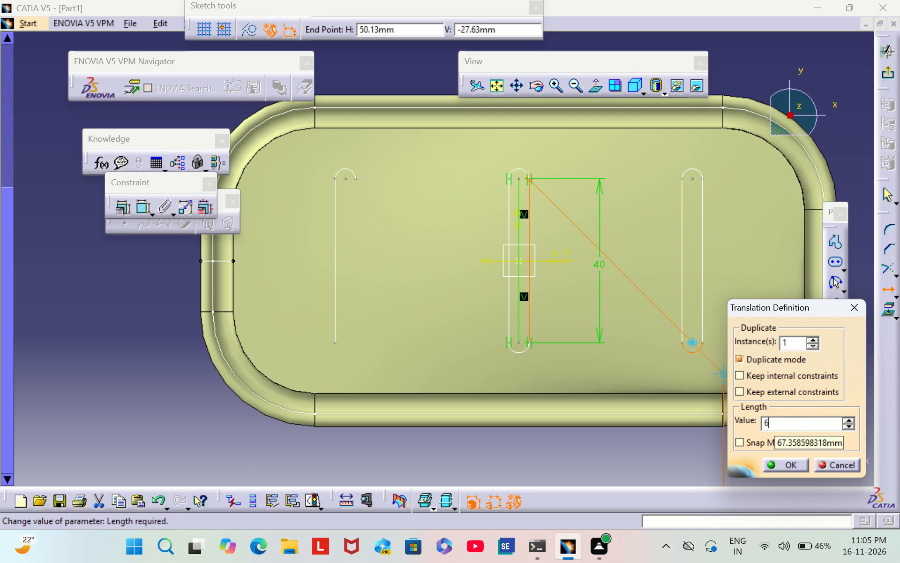
pyautogui.write('42.5')
pyautogui.press('Return')
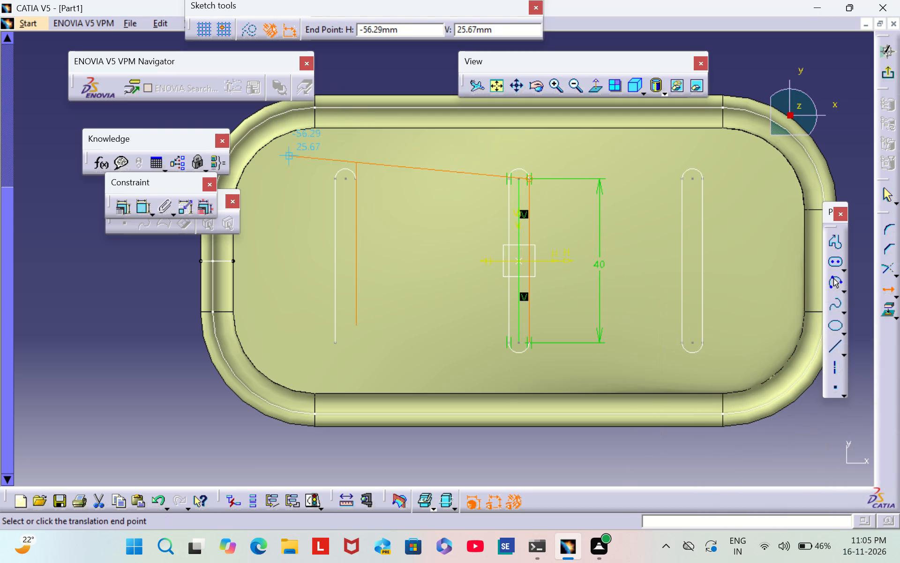
pyautogui.click(297, 182)
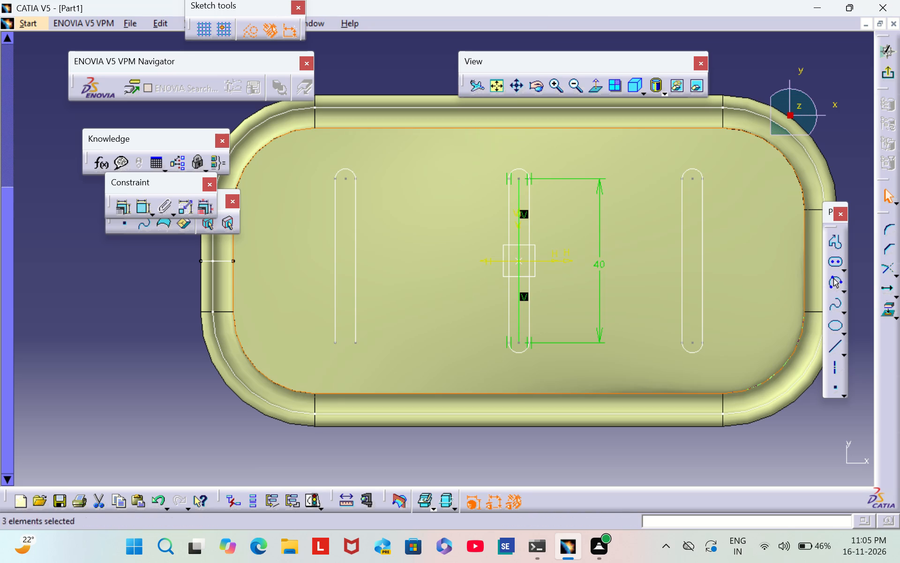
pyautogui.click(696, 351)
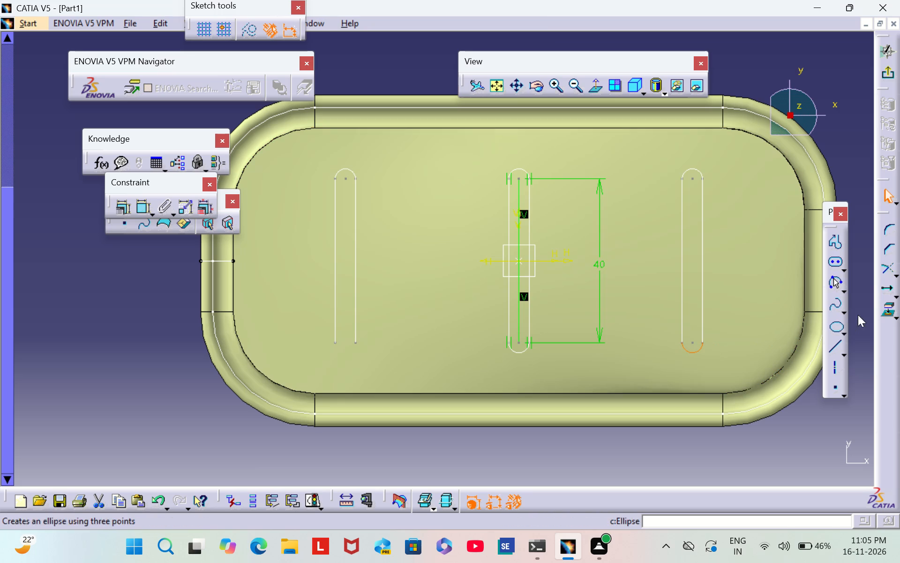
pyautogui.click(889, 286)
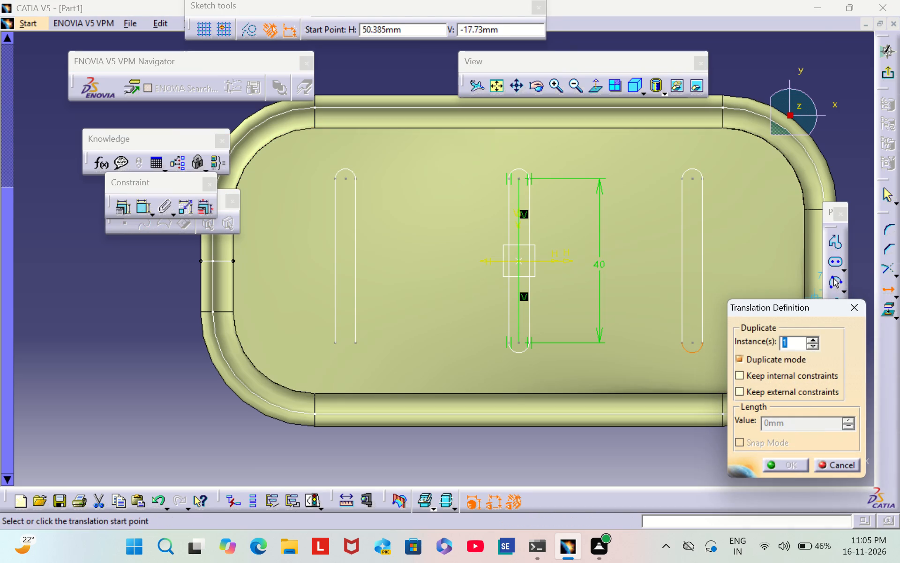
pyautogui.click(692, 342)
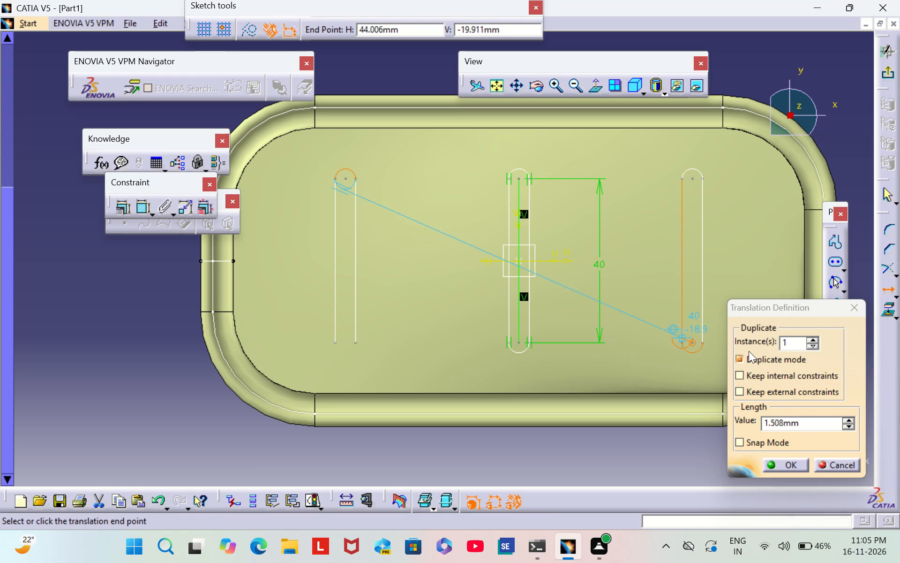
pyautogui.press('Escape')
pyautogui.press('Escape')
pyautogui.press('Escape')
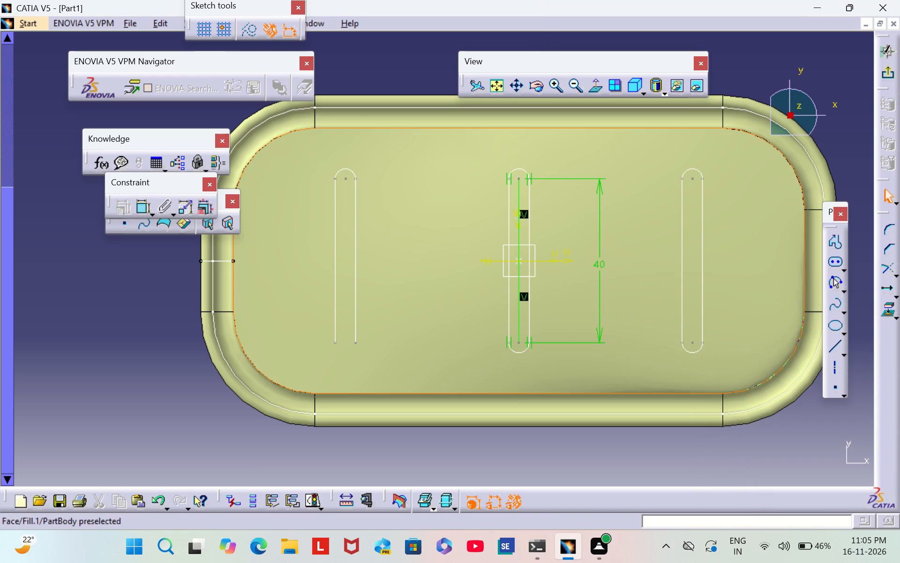
# Duplicate the central elongated hole's lower end arc once, translating it 42.5 mm horizontally to the left from its centre, and exit the sketch.
pyautogui.click(518, 353)
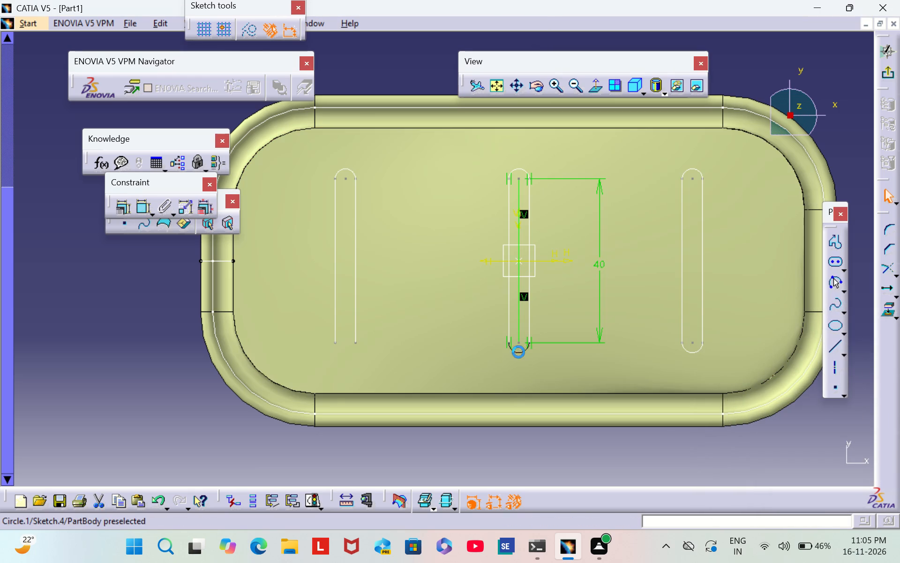
pyautogui.click(887, 288)
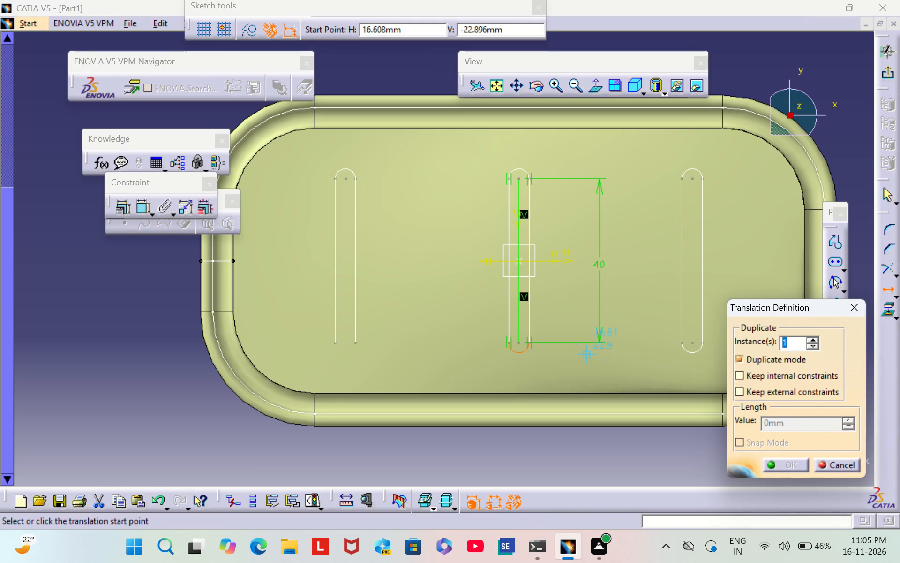
pyautogui.click(517, 343)
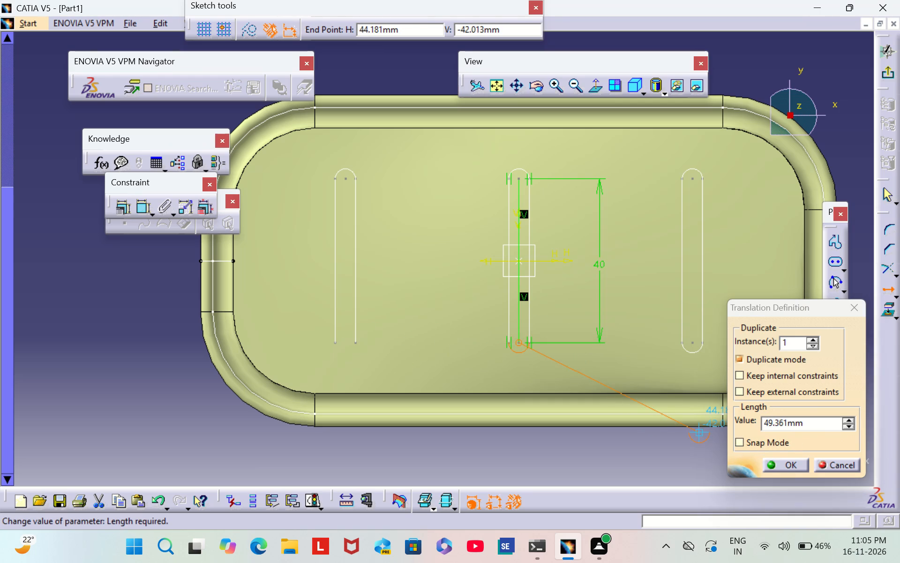
pyautogui.click(804, 425)
pyautogui.press('BackSpace')
pyautogui.press('BackSpace')
pyautogui.press('BackSpace')
pyautogui.press('BackSpace')
pyautogui.press('BackSpace')
pyautogui.press('BackSpace')
pyautogui.press('BackSpace')
pyautogui.press('BackSpace')
pyautogui.press('BackSpace')
pyautogui.press('BackSpace')
pyautogui.press('BackSpace')
pyautogui.press('BackSpace')
pyautogui.press('BackSpace')
pyautogui.press('BackSpace')
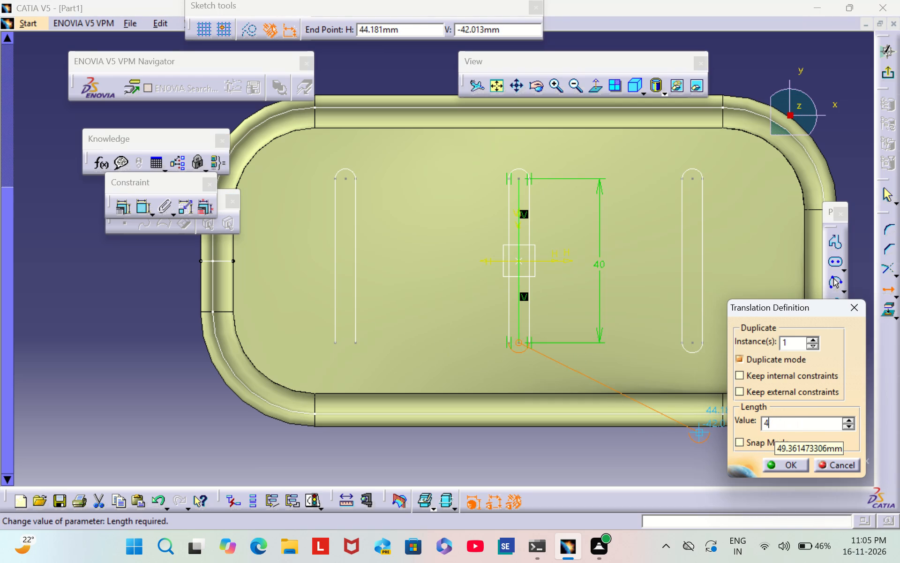
pyautogui.write('42.5')
pyautogui.press('Return')
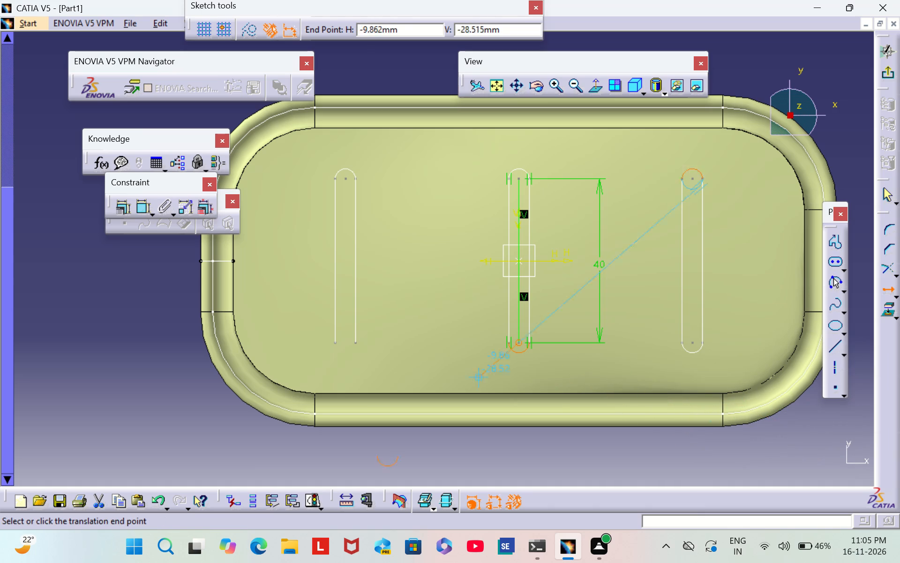
pyautogui.click(282, 339)
pyautogui.click(214, 427)
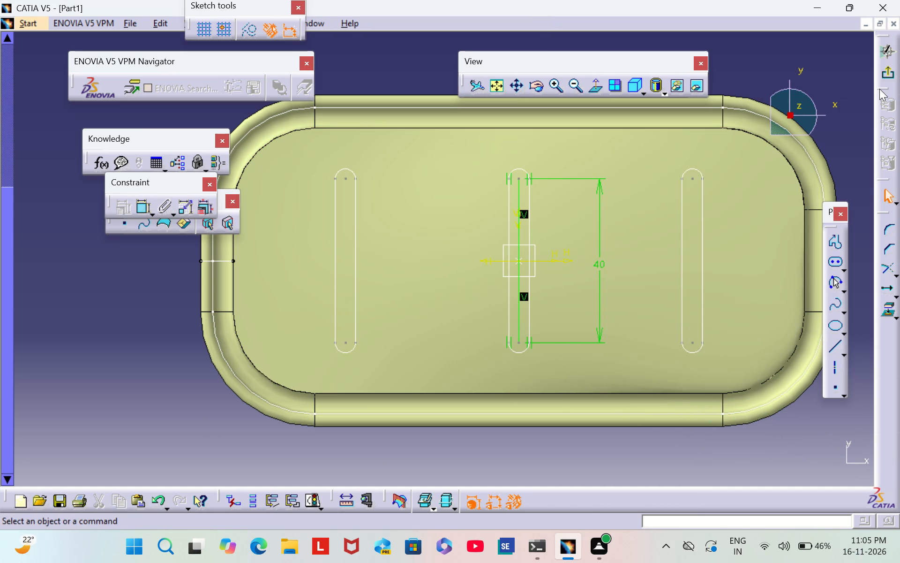
pyautogui.click(892, 73)
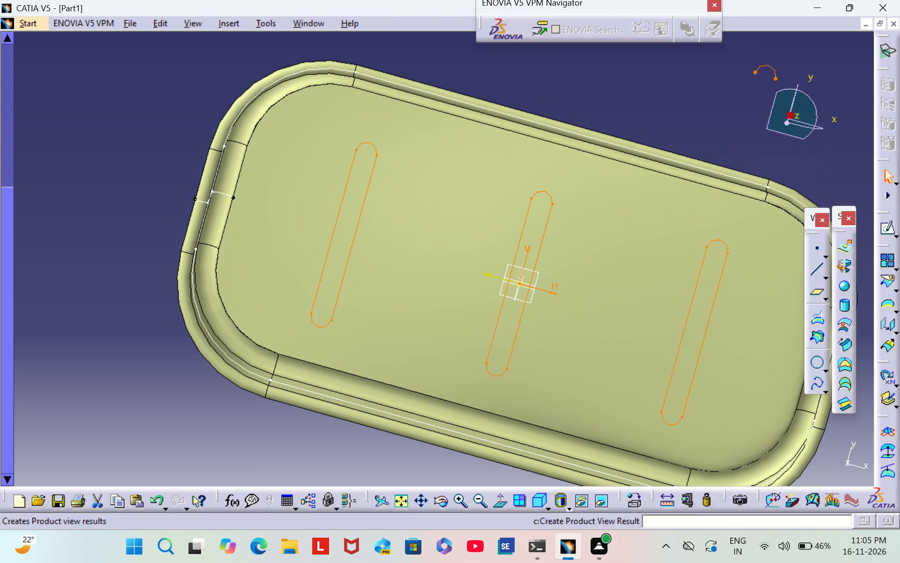
# Reopen the elongated-hole sketch and delete the stray small arc lying outside the tray outline, returning to the 3D model.
pyautogui.scroll(-3, 149, 340)
pyautogui.moveTo(151, 338); pyautogui.dragTo(152, 335, button='middle')
pyautogui.moveTo(152, 335); pyautogui.dragTo(372, 294, button='right')
pyautogui.moveTo(152, 335); pyautogui.dragTo(372, 294, button='middle')
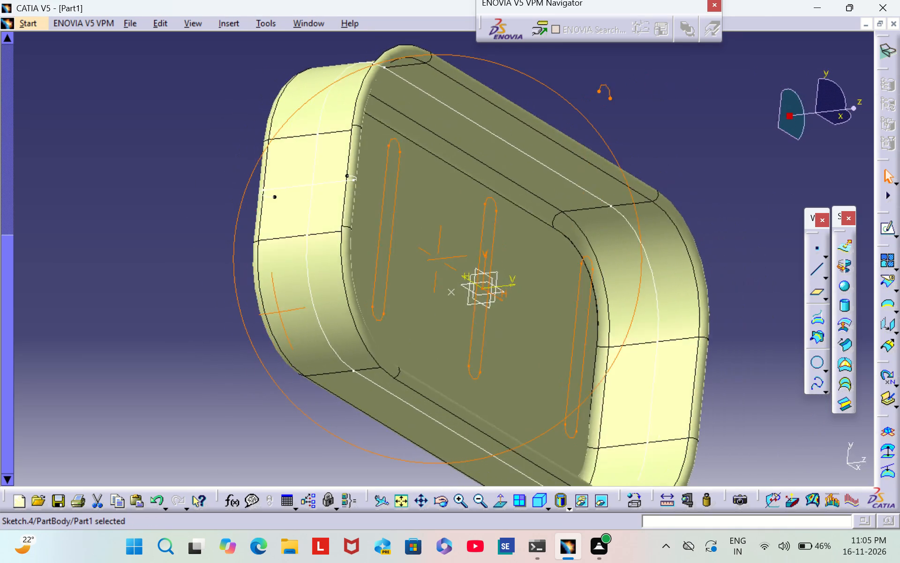
pyautogui.moveTo(372, 294); pyautogui.dragTo(344, 305, button='middle')
pyautogui.moveTo(372, 294); pyautogui.dragTo(344, 305, button='right')
pyautogui.moveTo(344, 305); pyautogui.dragTo(344, 305, button='middle')
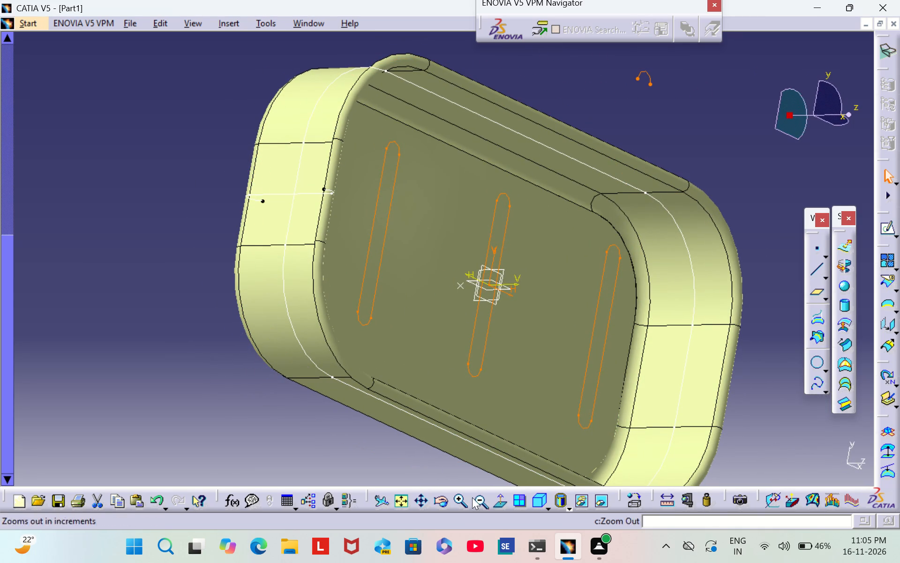
pyautogui.tripleClick(478, 506)
pyautogui.tripleClick(478, 506)
pyautogui.click(478, 506)
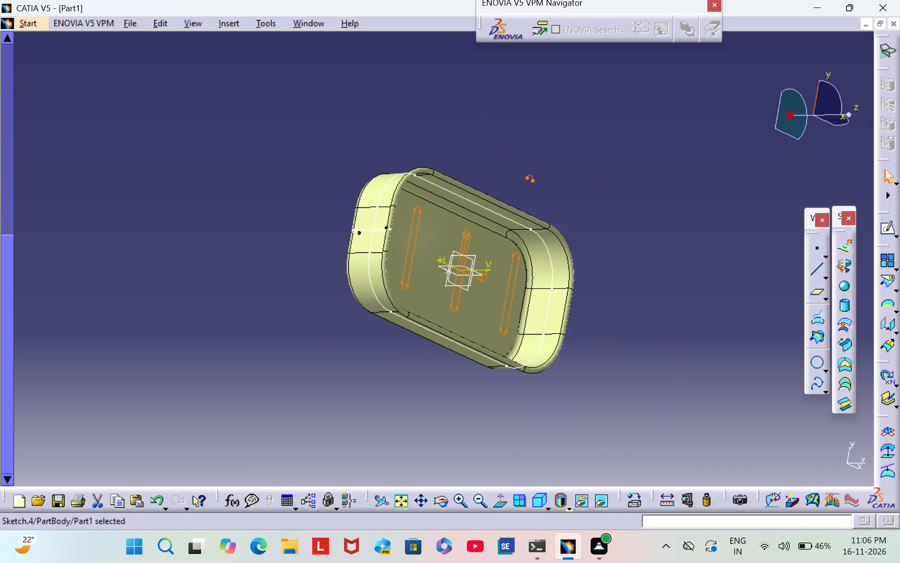
pyautogui.click(885, 230)
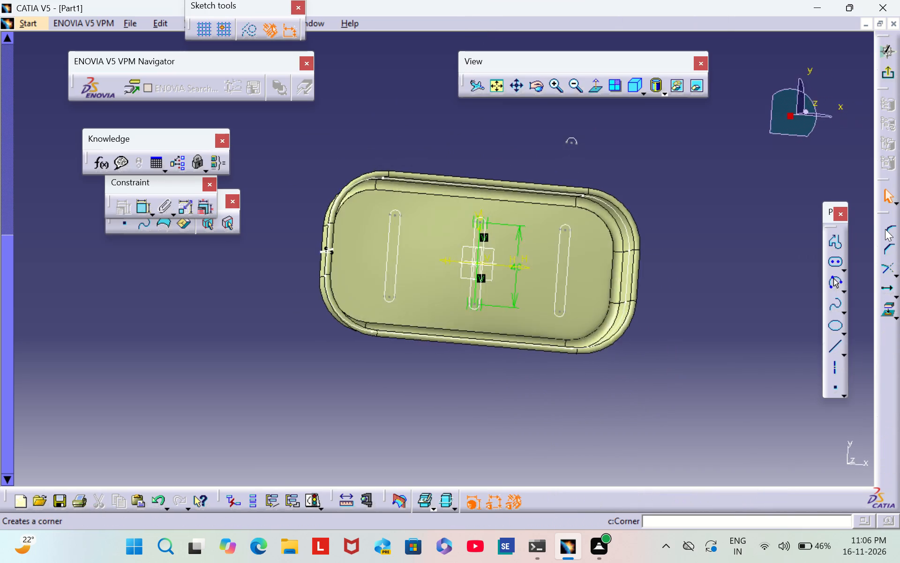
pyautogui.rightClick(561, 138)
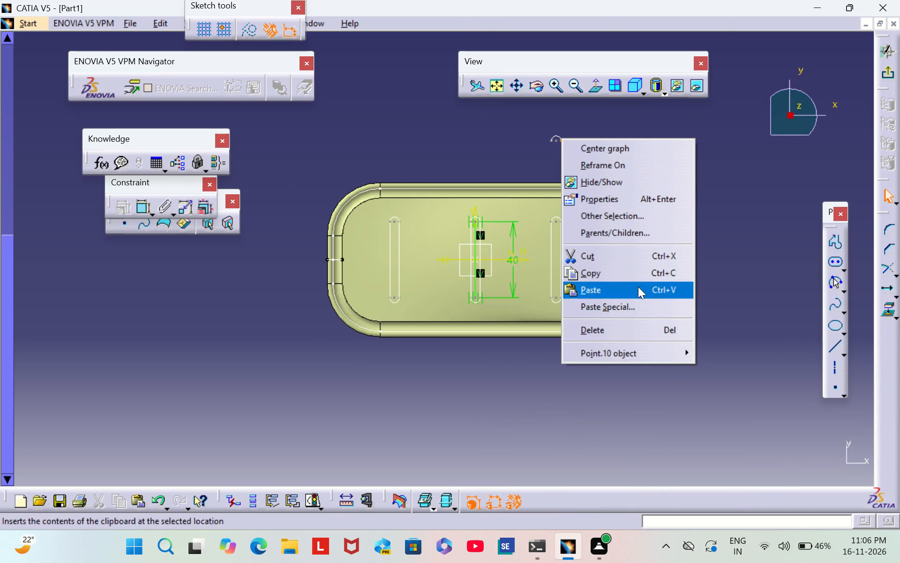
pyautogui.click(638, 326)
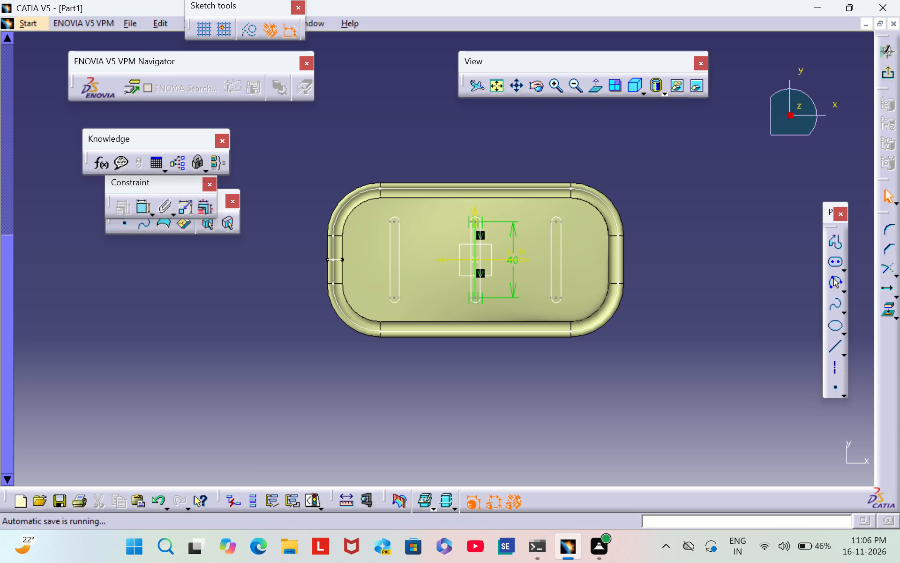
pyautogui.click(888, 78)
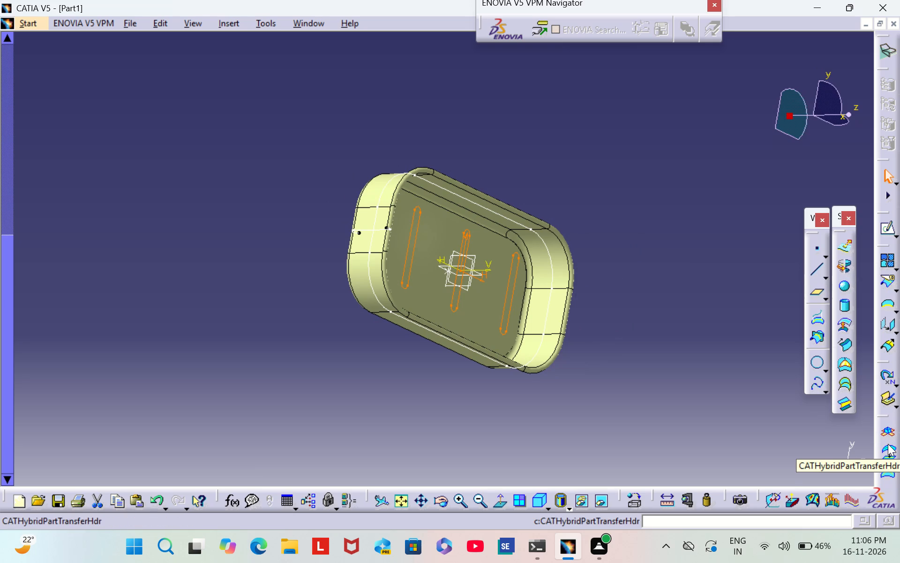
# Project the elongated-hole sketch onto the Fill.1 floor surface with type Normal and nearest solution off, without defining a Near element.
pyautogui.click(816, 320)
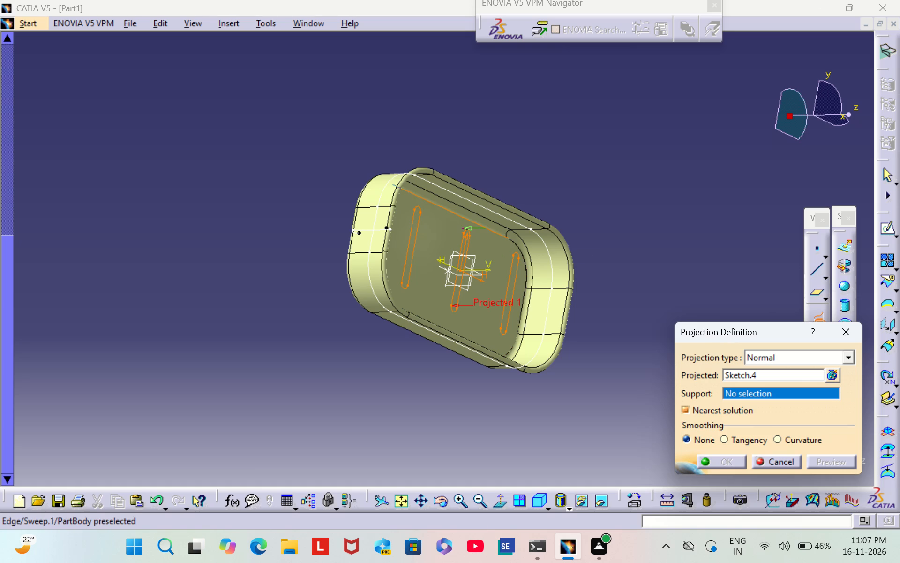
pyautogui.scroll(-3, 620, 258)
pyautogui.moveTo(621, 258); pyautogui.dragTo(615, 250, button='middle')
pyautogui.moveTo(615, 250); pyautogui.dragTo(615, 250, button='right')
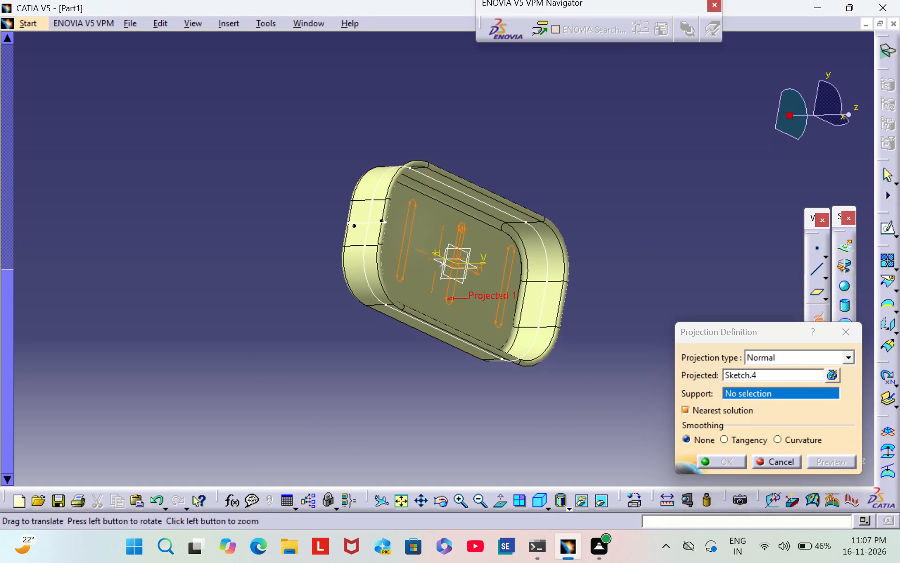
pyautogui.moveTo(615, 250); pyautogui.dragTo(483, 144, button='middle')
pyautogui.moveTo(615, 250); pyautogui.dragTo(483, 144, button='right')
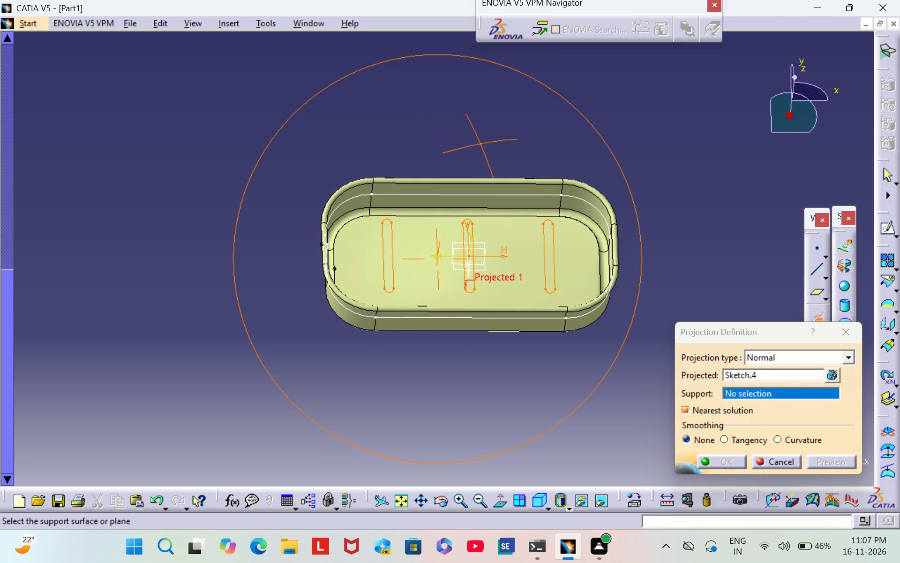
pyautogui.moveTo(483, 144); pyautogui.dragTo(482, 144, button='right')
pyautogui.moveTo(483, 144); pyautogui.dragTo(482, 144, button='middle')
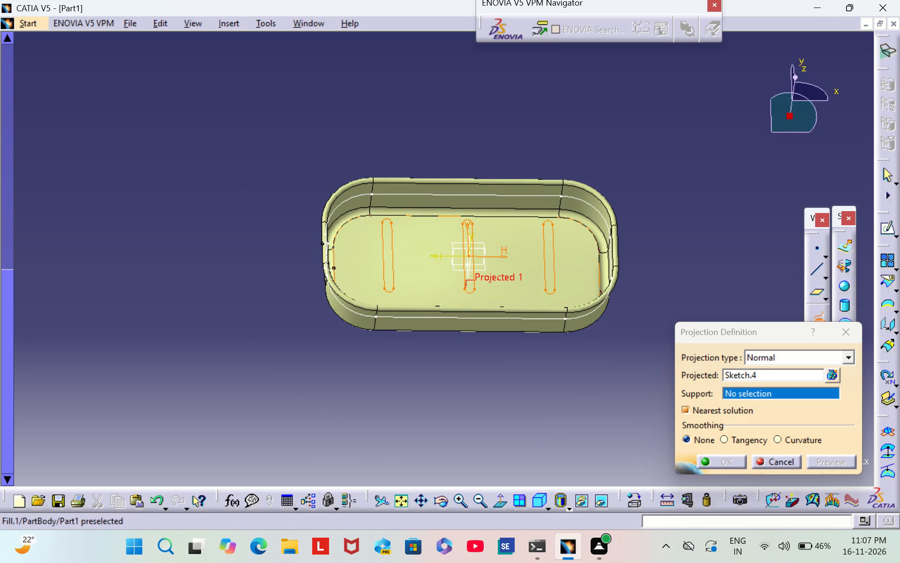
pyautogui.click(377, 215)
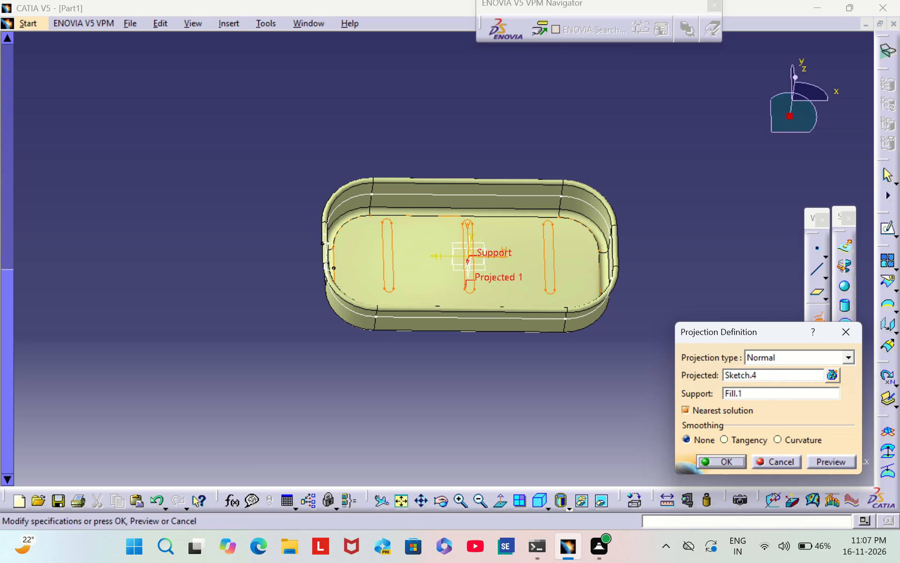
pyautogui.click(701, 407)
pyautogui.click(727, 460)
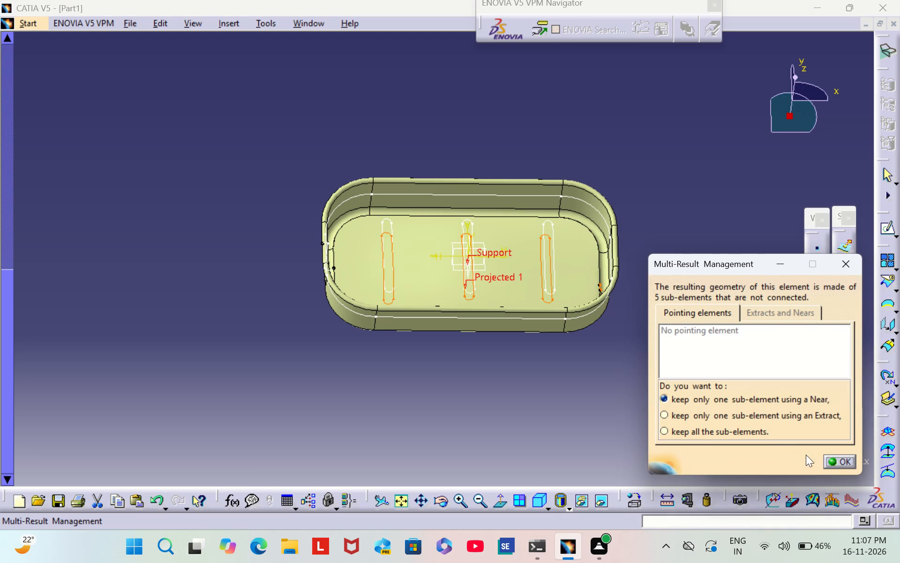
pyautogui.click(839, 462)
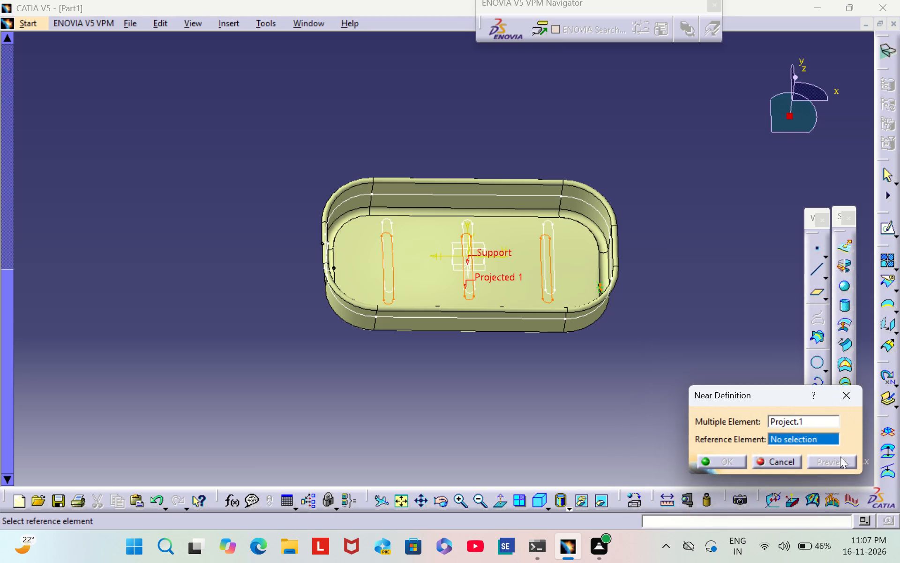
pyautogui.click(845, 400)
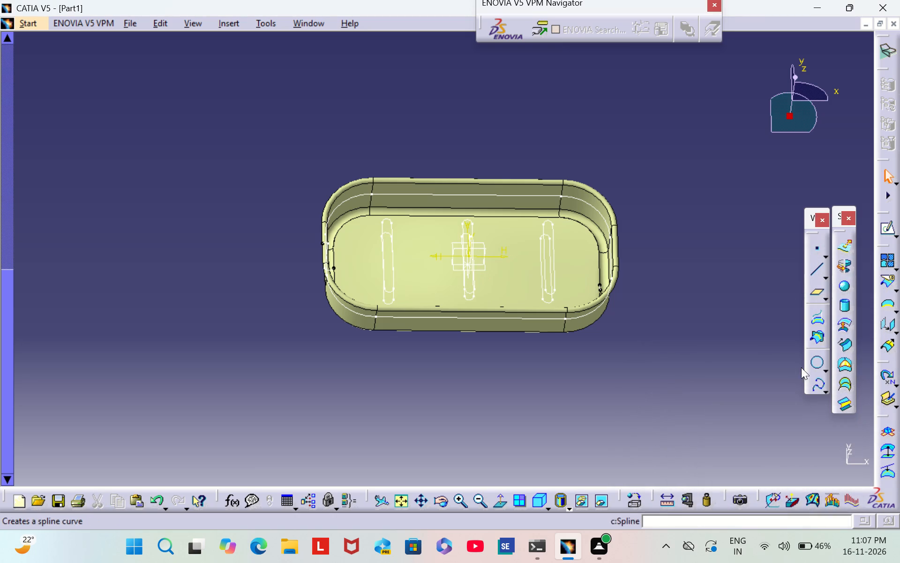
# Hide the elongated-hole sketch, Sketch.4, leaving its projected curves on the tray floor.
pyautogui.click(720, 336)
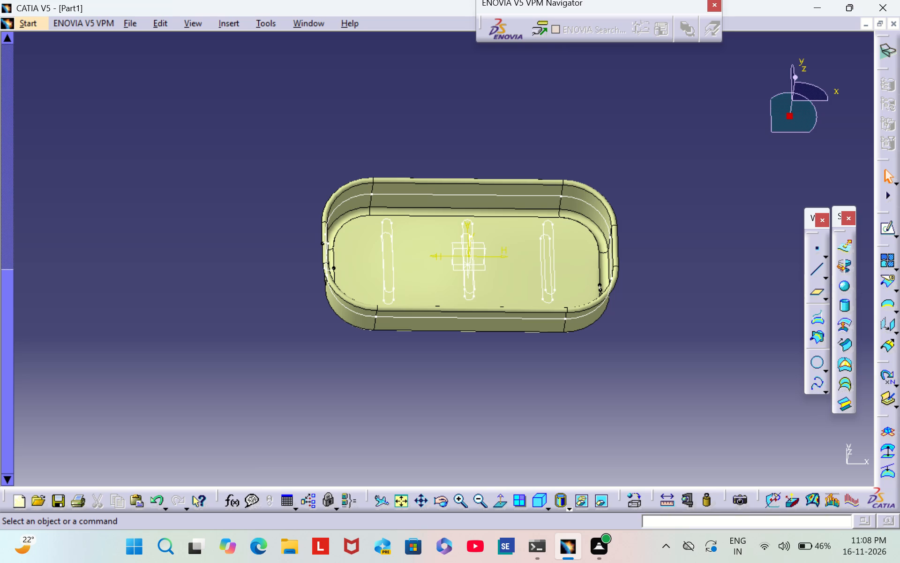
pyautogui.scroll(-2, 691, 323)
pyautogui.moveTo(683, 311); pyautogui.dragTo(620, 236, button='middle')
pyautogui.moveTo(680, 307); pyautogui.dragTo(620, 236, button='right')
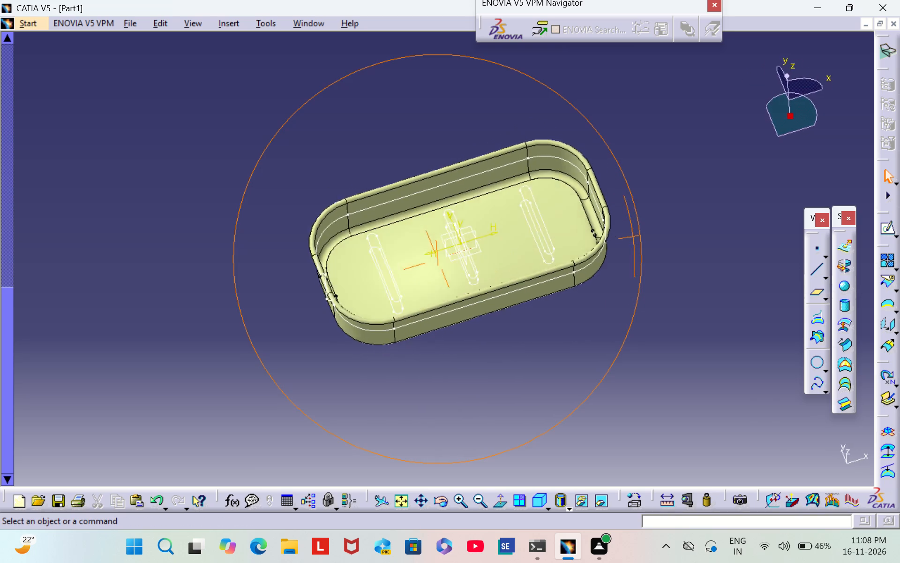
pyautogui.moveTo(620, 236); pyautogui.dragTo(627, 293, button='right')
pyautogui.moveTo(620, 236); pyautogui.dragTo(627, 293, button='middle')
pyautogui.scroll(1, 623, 288)
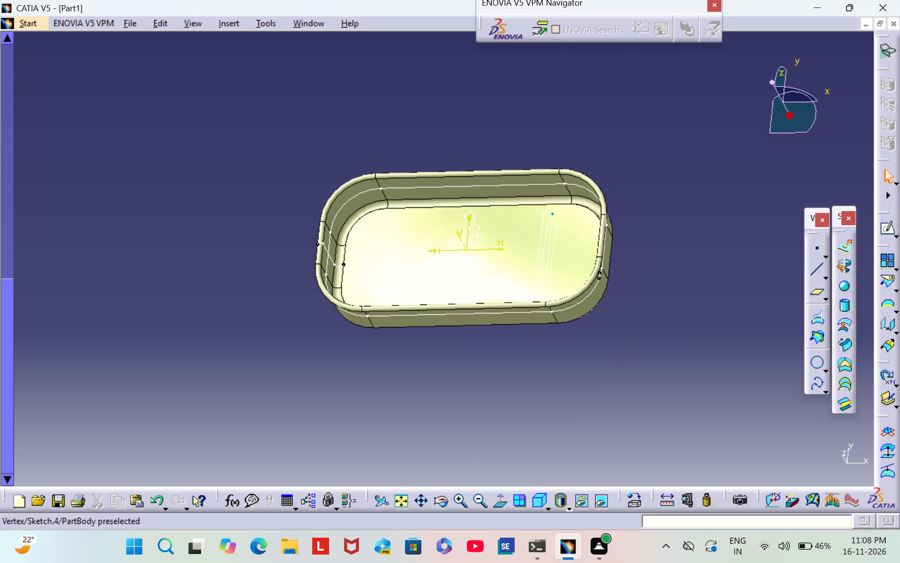
pyautogui.rightClick(550, 220)
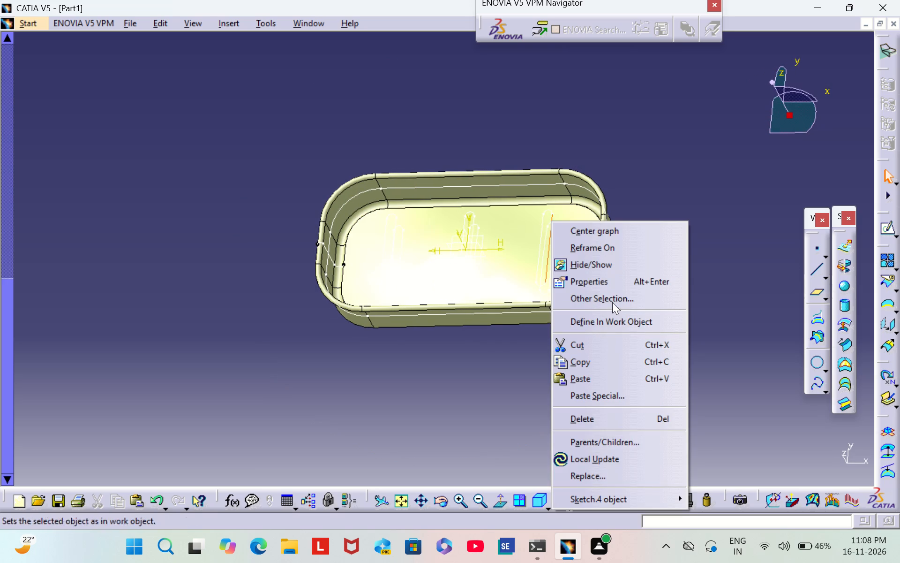
pyautogui.click(614, 268)
# Hide Sketch.1, the rounded outline sketch running around the tray wall.
pyautogui.scroll(-1, 322, 314)
pyautogui.moveTo(322, 312); pyautogui.dragTo(532, 351, button='middle')
pyautogui.scroll(-1, 322, 312)
pyautogui.moveTo(322, 312); pyautogui.dragTo(531, 351, button='right')
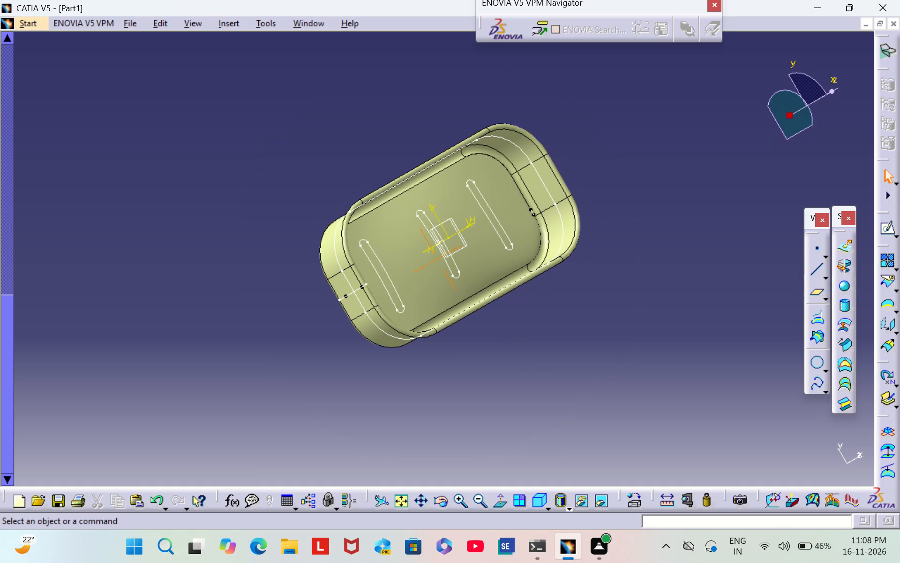
pyautogui.rightClick(547, 190)
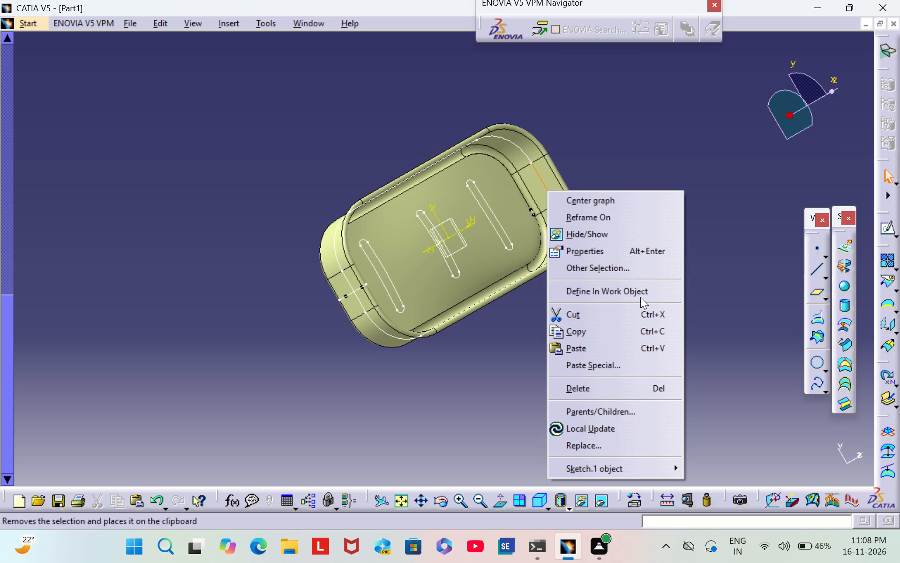
pyautogui.click(628, 237)
# Extrude the projected elongated-hole curves, Project.1, as a surface along VDirection with Limit 1 at 20 mm and Limit 2 at 0 mm, without defining a Near element.
pyautogui.scroll(-1, 628, 237)
pyautogui.moveTo(628, 237); pyautogui.dragTo(516, 237, button='middle')
pyautogui.moveTo(625, 234); pyautogui.dragTo(516, 237, button='right')
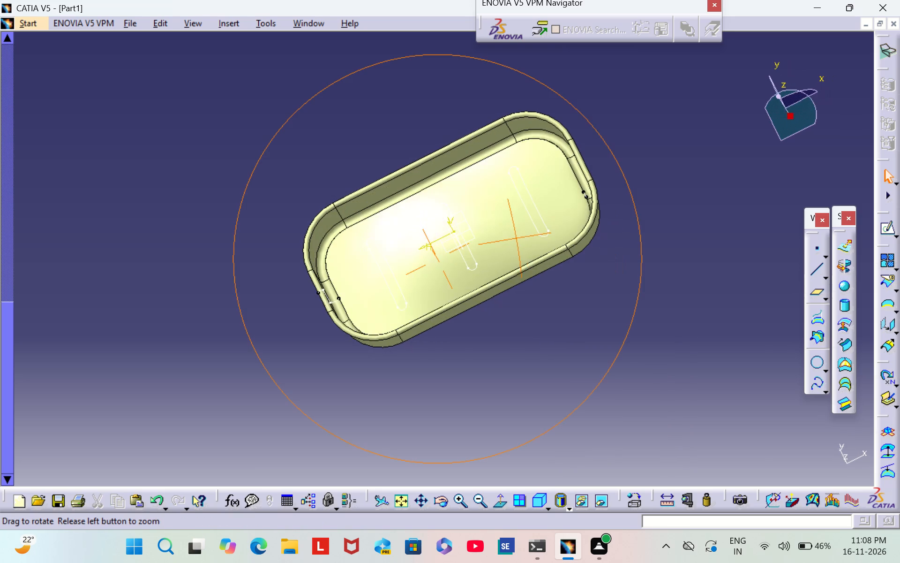
pyautogui.moveTo(516, 237); pyautogui.dragTo(569, 236, button='right')
pyautogui.moveTo(516, 237); pyautogui.dragTo(588, 236, button='middle')
pyautogui.rightClick(586, 236)
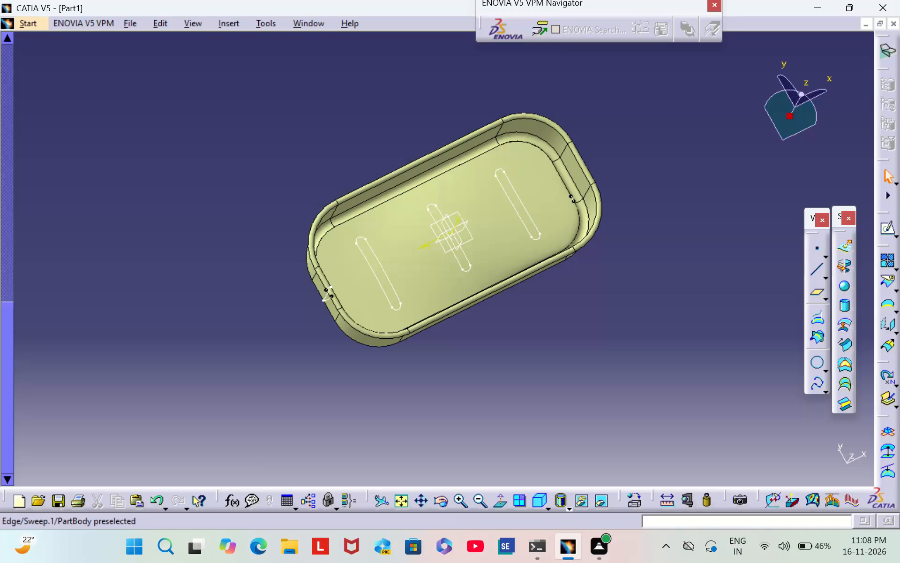
pyautogui.click(846, 249)
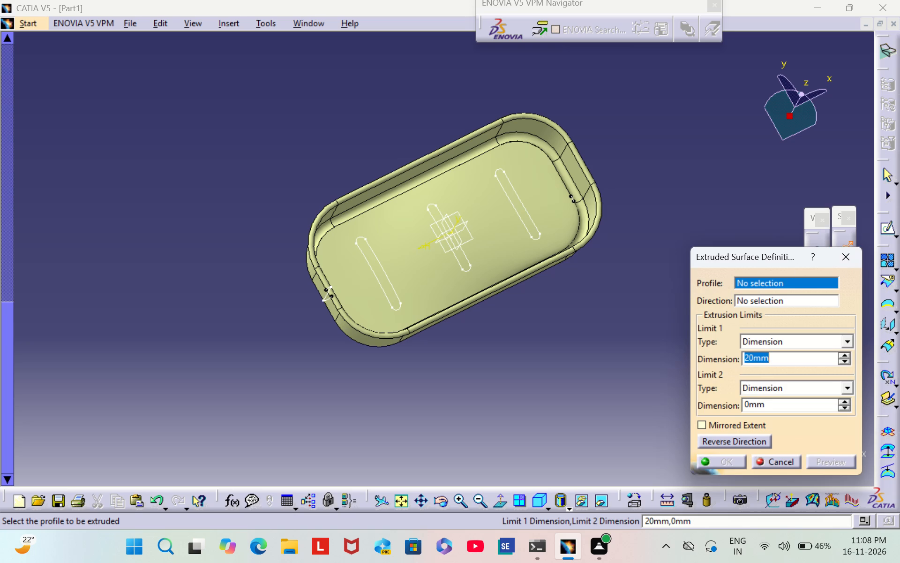
pyautogui.click(468, 260)
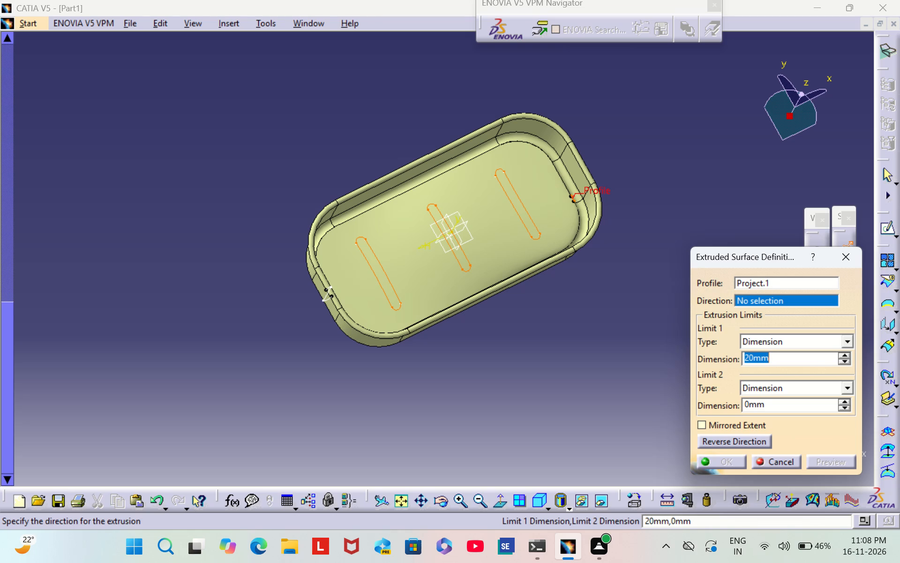
pyautogui.scroll(-1, 498, 322)
pyautogui.scroll(-1, 543, 320)
pyautogui.moveTo(544, 318); pyautogui.dragTo(544, 317, button='middle')
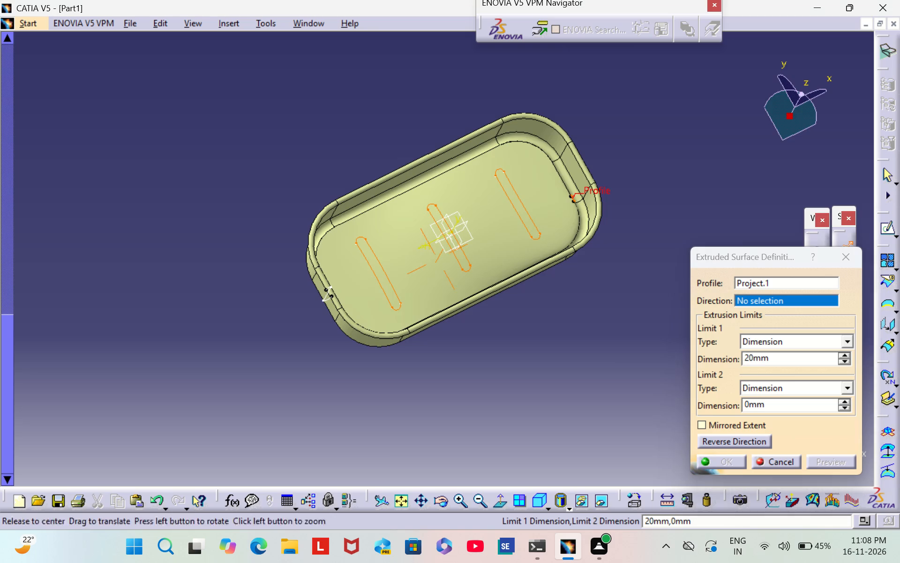
pyautogui.moveTo(544, 317); pyautogui.dragTo(486, 205, button='middle')
pyautogui.moveTo(541, 314); pyautogui.dragTo(486, 205, button='right')
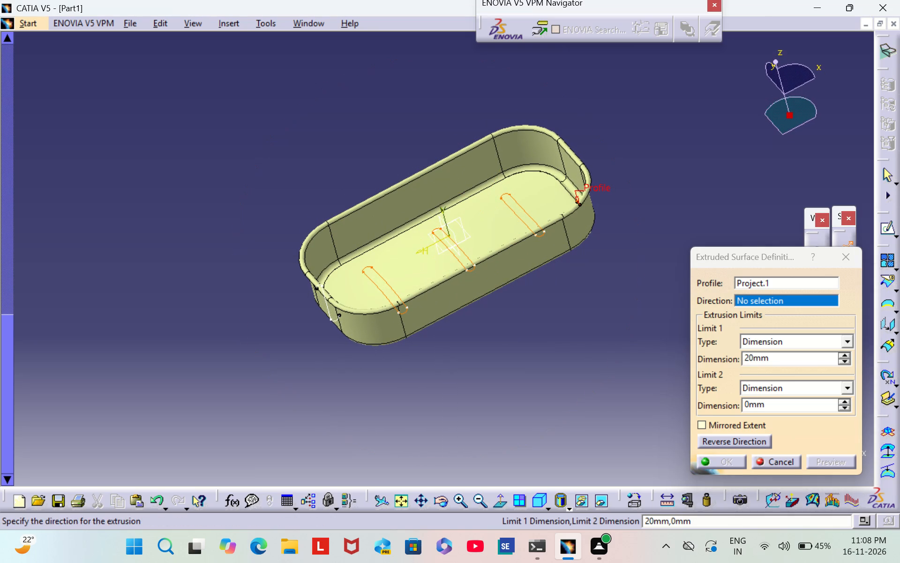
pyautogui.click(444, 211)
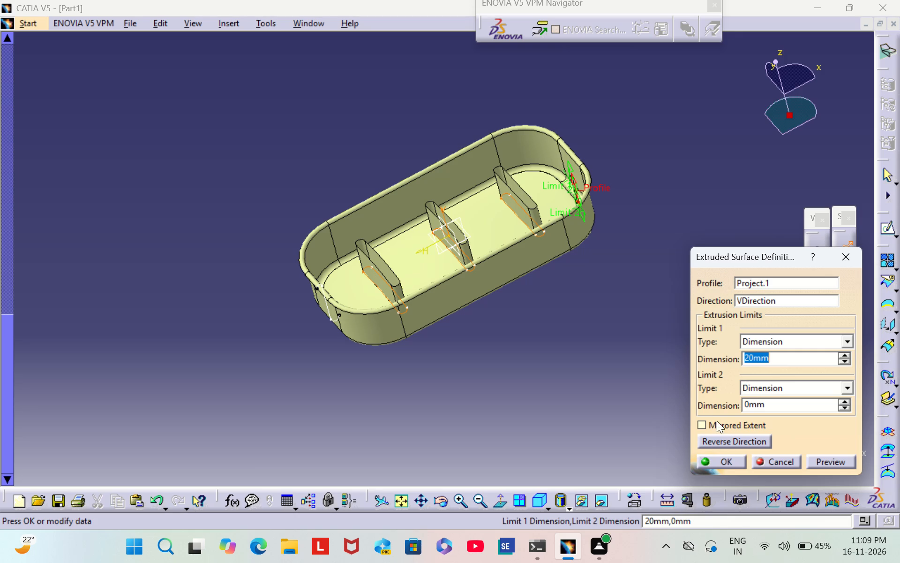
pyautogui.click(721, 462)
pyautogui.click(543, 260)
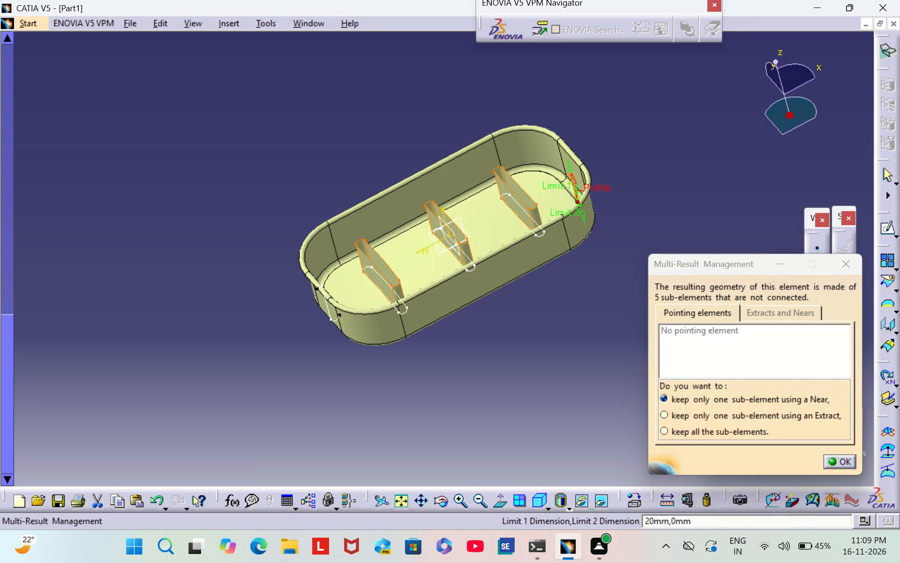
pyautogui.click(837, 455)
pyautogui.click(589, 287)
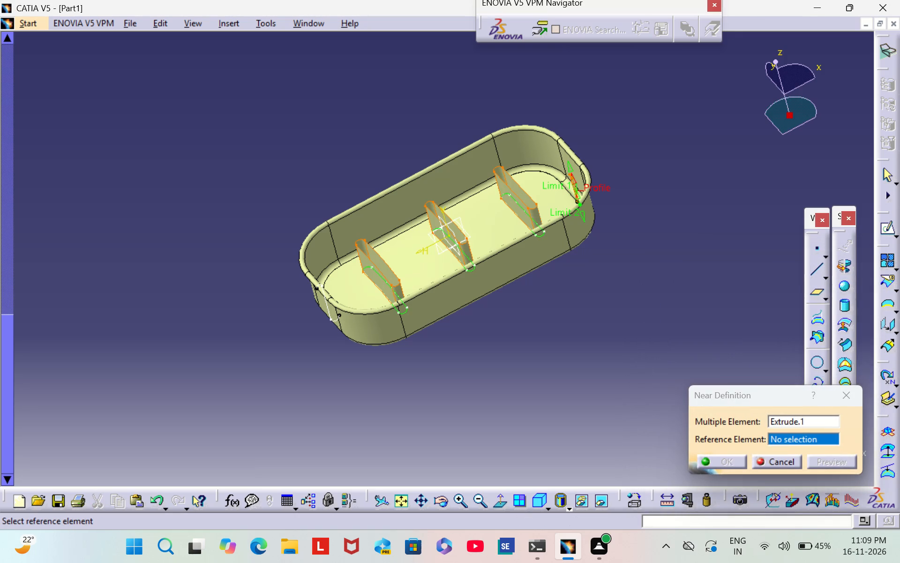
pyautogui.click(844, 396)
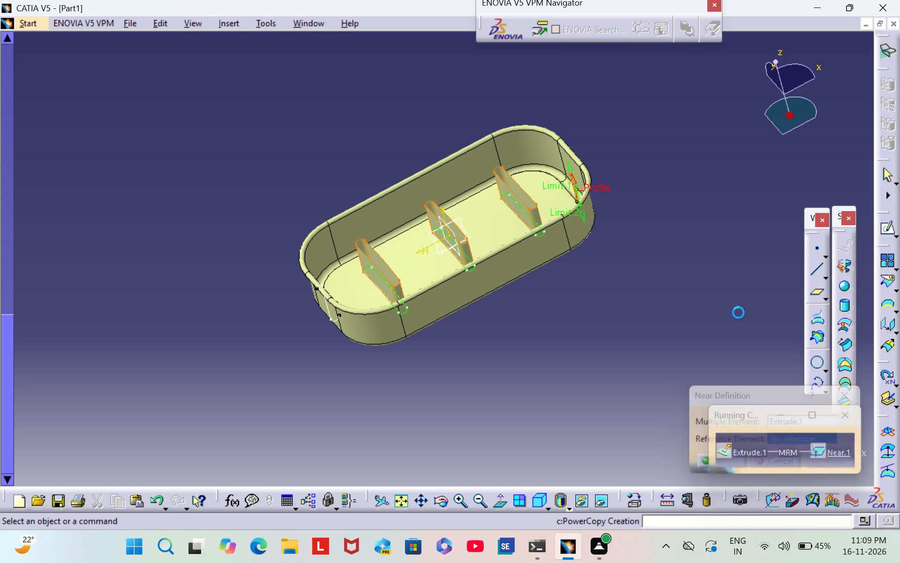
pyautogui.click(634, 257)
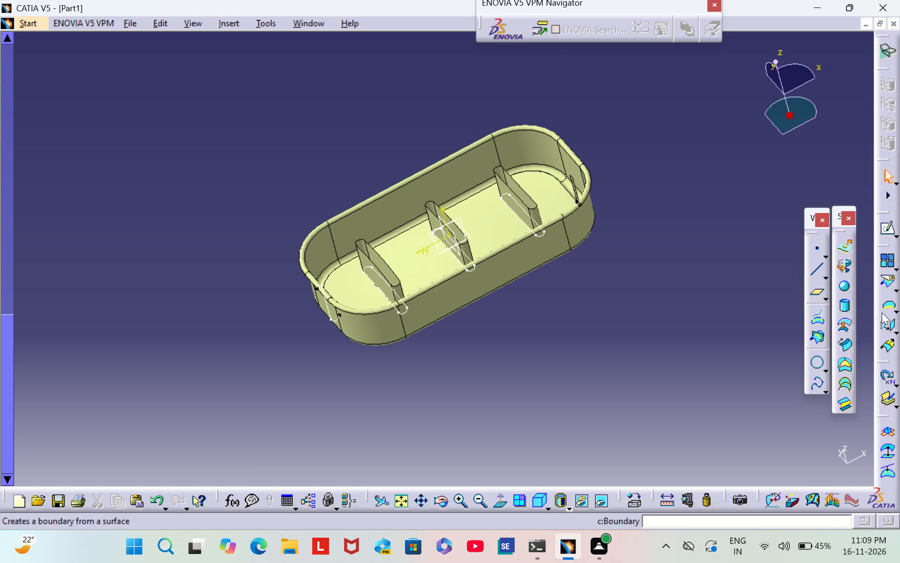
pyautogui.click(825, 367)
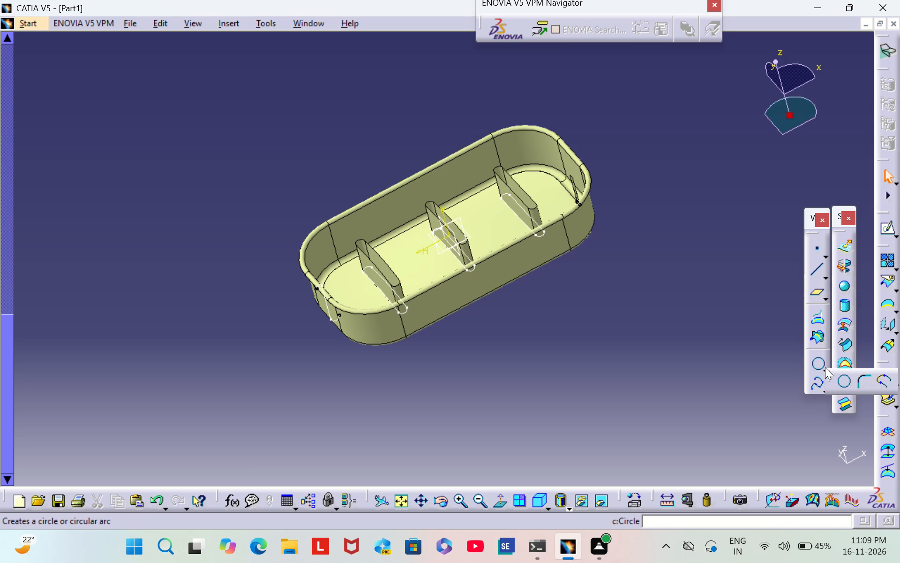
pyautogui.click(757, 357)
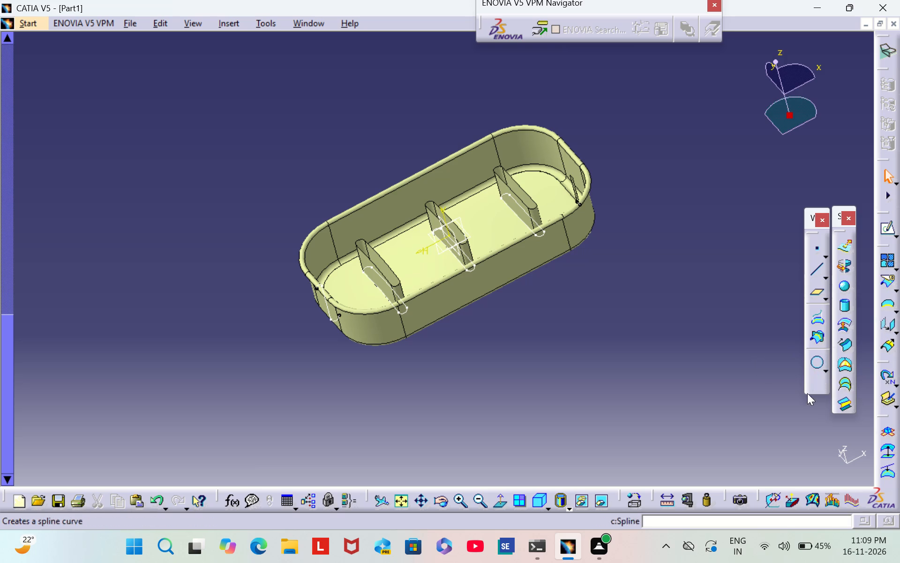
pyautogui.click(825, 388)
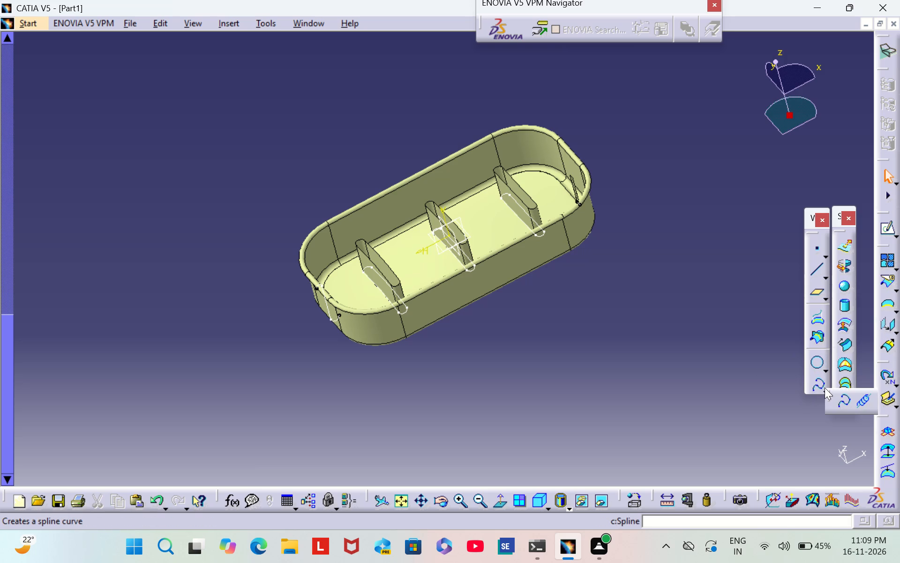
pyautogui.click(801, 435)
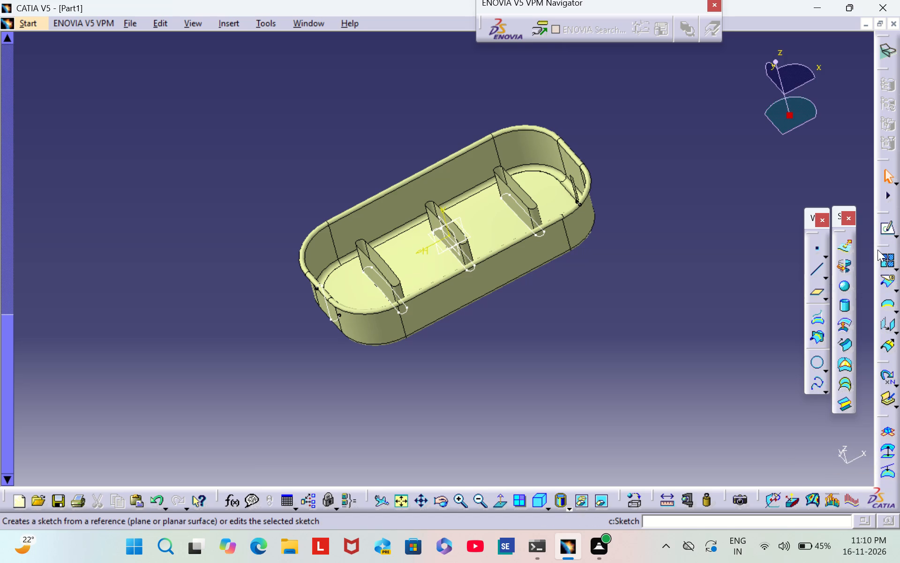
# Detach the surface-operation and replication tool groups so they float over the modelling area.
pyautogui.moveTo(881, 247); pyautogui.dragTo(634, 198)
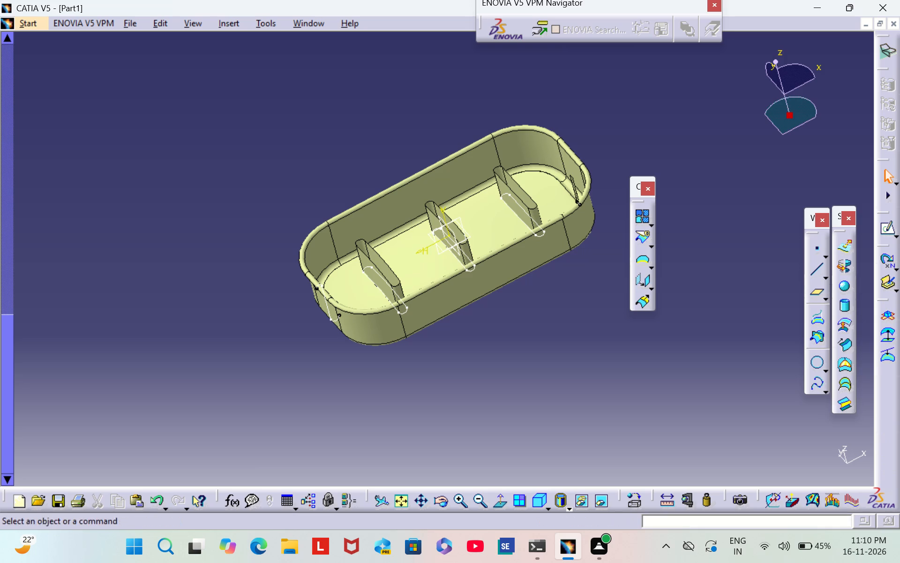
pyautogui.scroll(9, 202, 153)
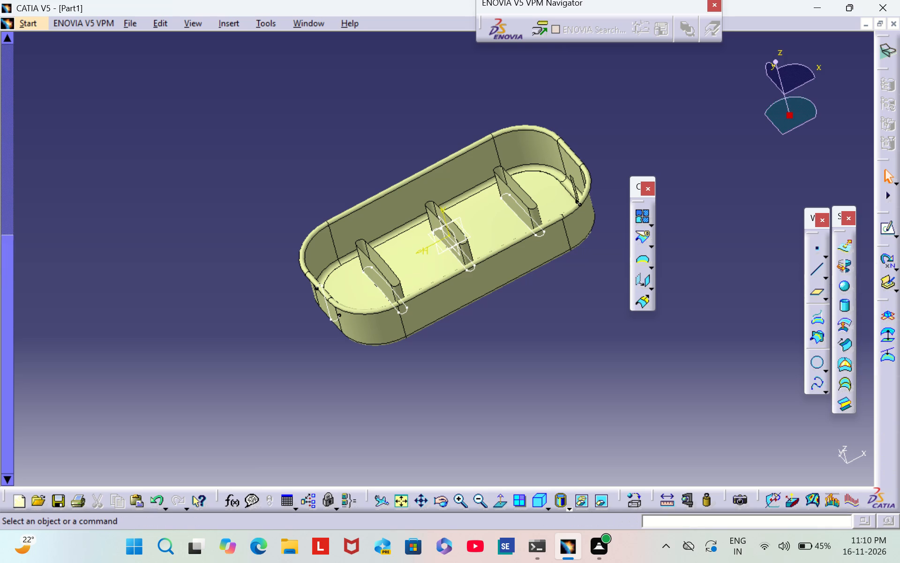
pyautogui.scroll(9, 203, 152)
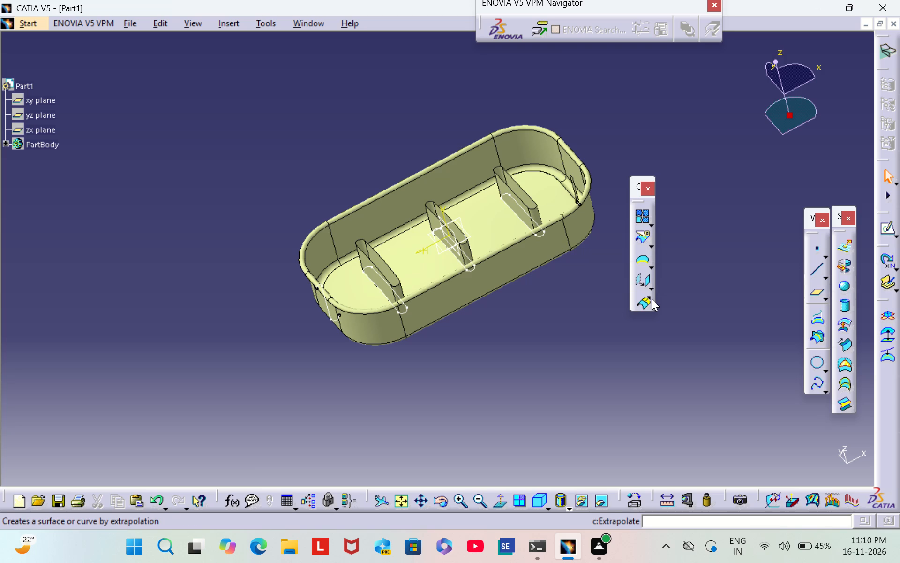
pyautogui.moveTo(885, 247); pyautogui.dragTo(785, 247)
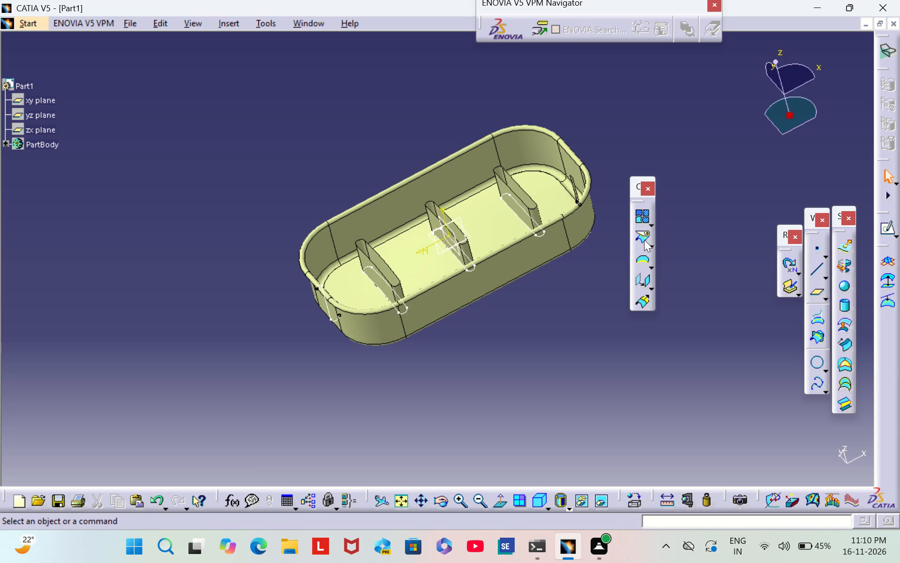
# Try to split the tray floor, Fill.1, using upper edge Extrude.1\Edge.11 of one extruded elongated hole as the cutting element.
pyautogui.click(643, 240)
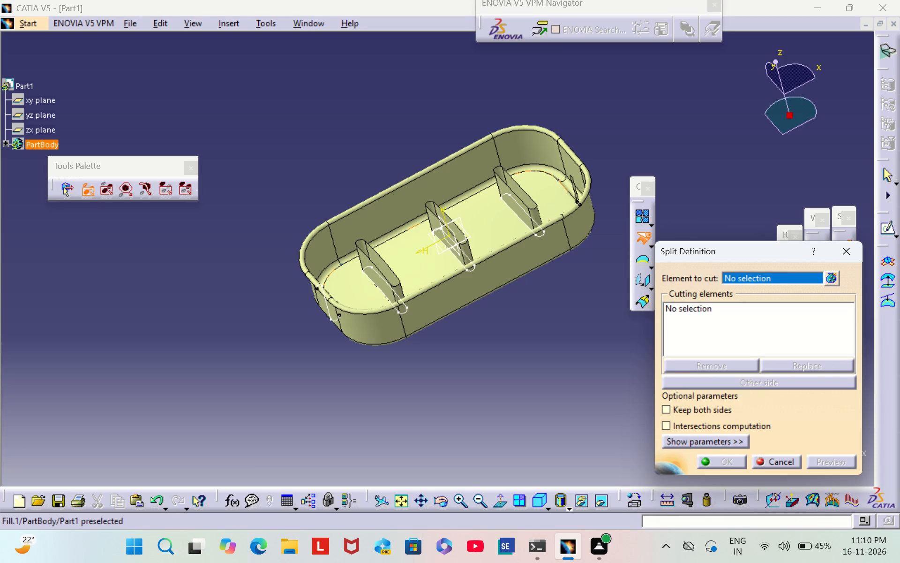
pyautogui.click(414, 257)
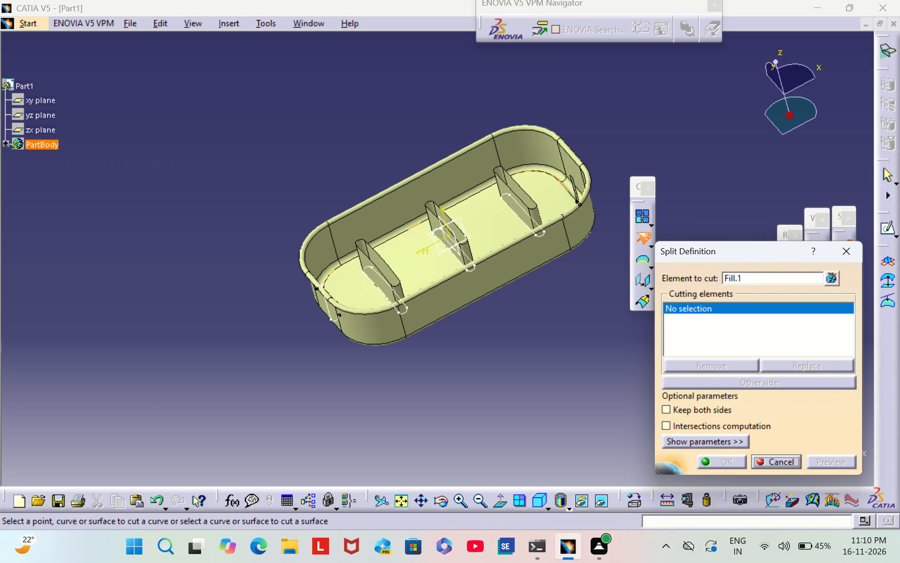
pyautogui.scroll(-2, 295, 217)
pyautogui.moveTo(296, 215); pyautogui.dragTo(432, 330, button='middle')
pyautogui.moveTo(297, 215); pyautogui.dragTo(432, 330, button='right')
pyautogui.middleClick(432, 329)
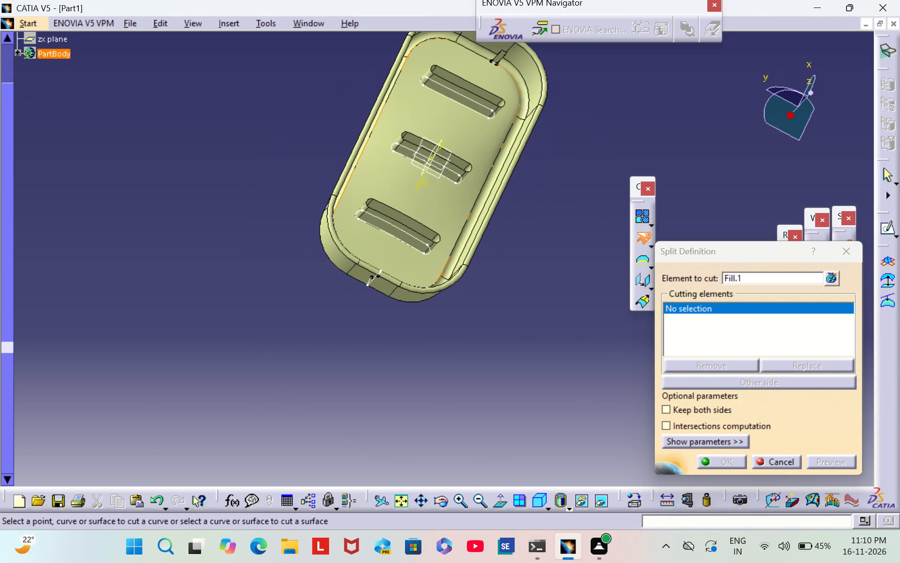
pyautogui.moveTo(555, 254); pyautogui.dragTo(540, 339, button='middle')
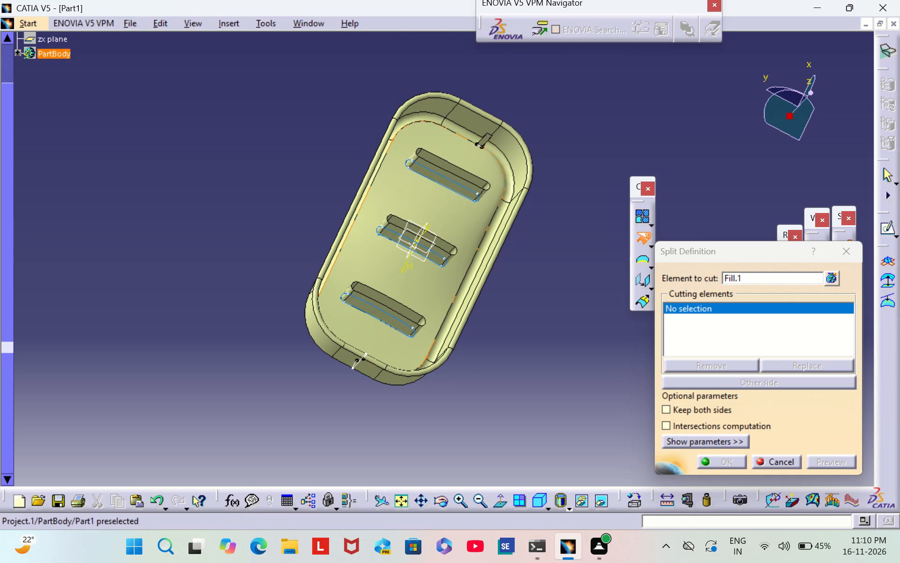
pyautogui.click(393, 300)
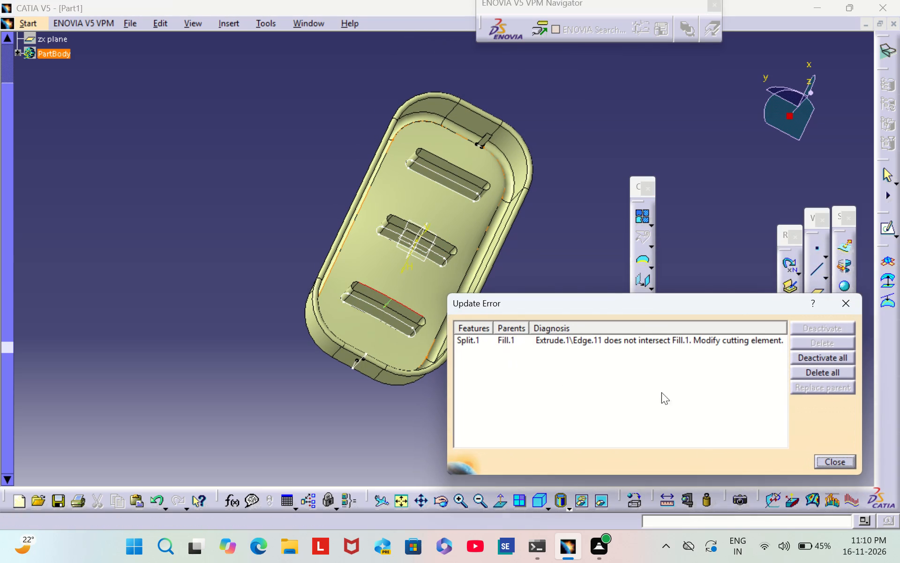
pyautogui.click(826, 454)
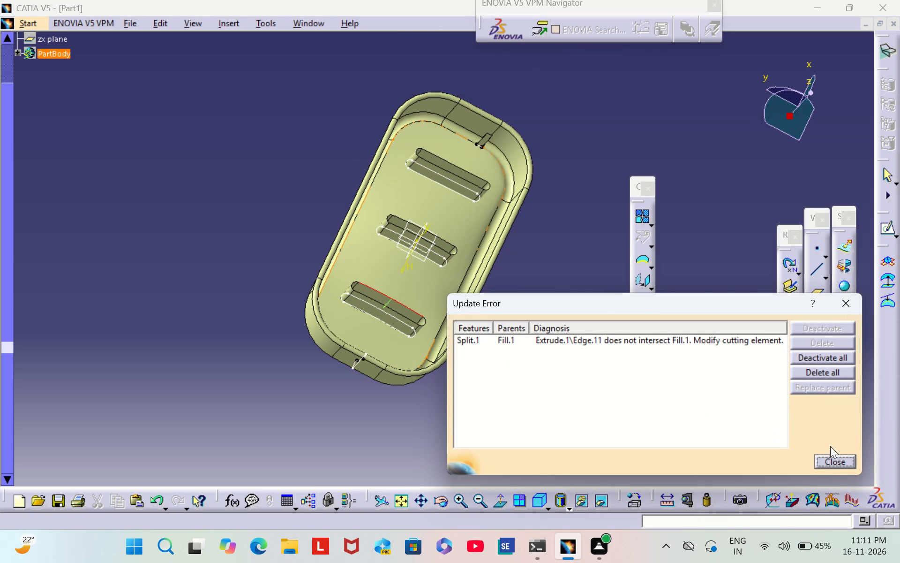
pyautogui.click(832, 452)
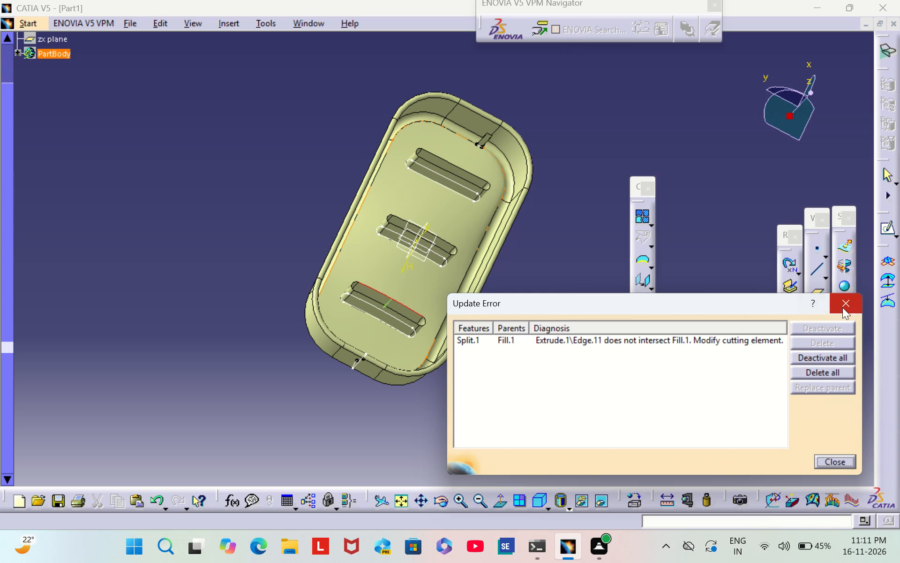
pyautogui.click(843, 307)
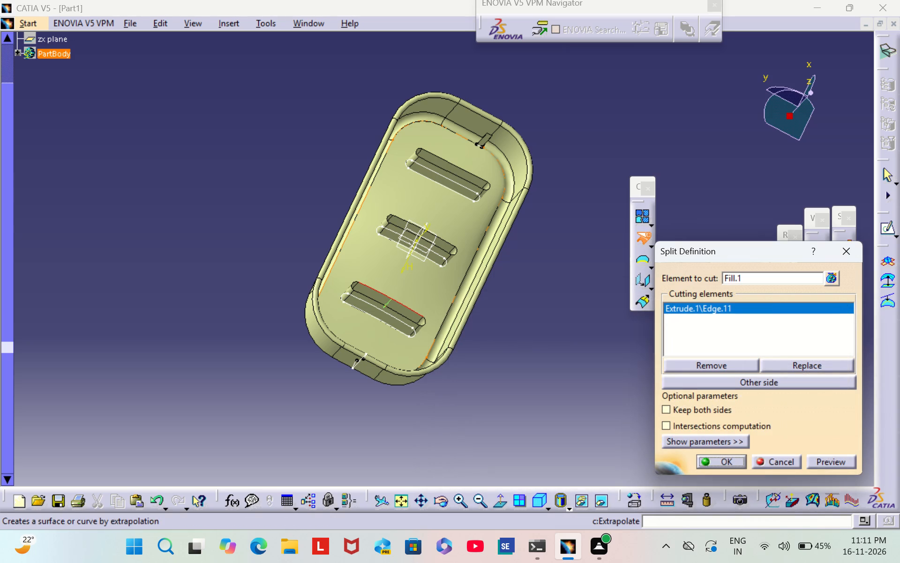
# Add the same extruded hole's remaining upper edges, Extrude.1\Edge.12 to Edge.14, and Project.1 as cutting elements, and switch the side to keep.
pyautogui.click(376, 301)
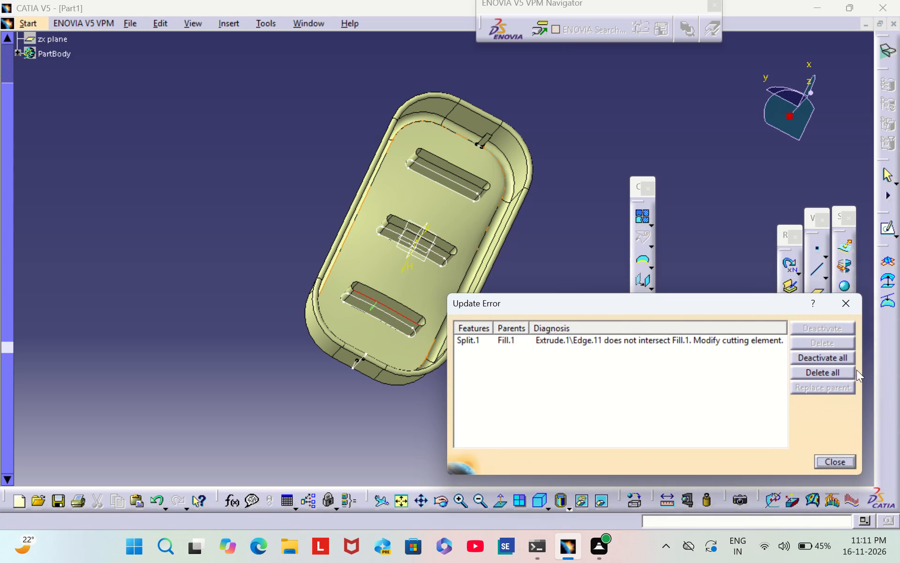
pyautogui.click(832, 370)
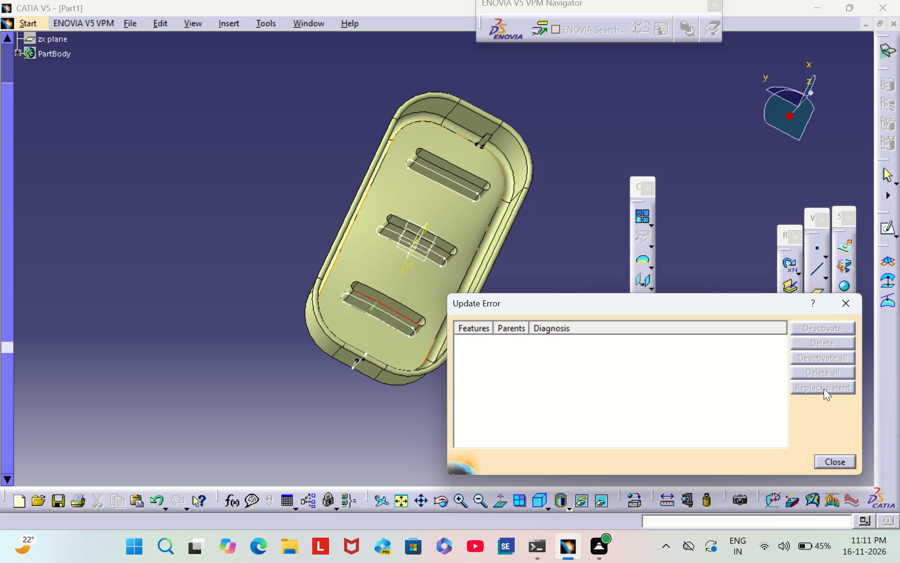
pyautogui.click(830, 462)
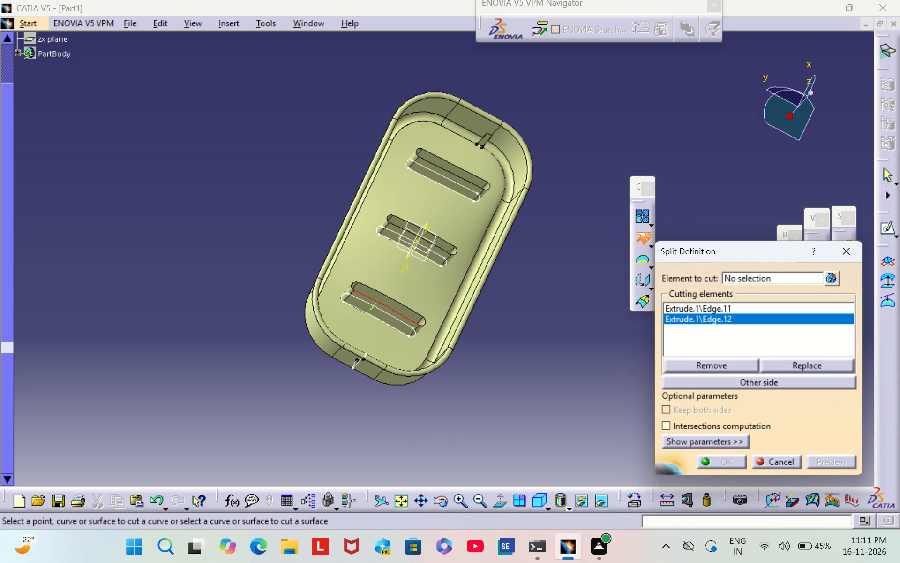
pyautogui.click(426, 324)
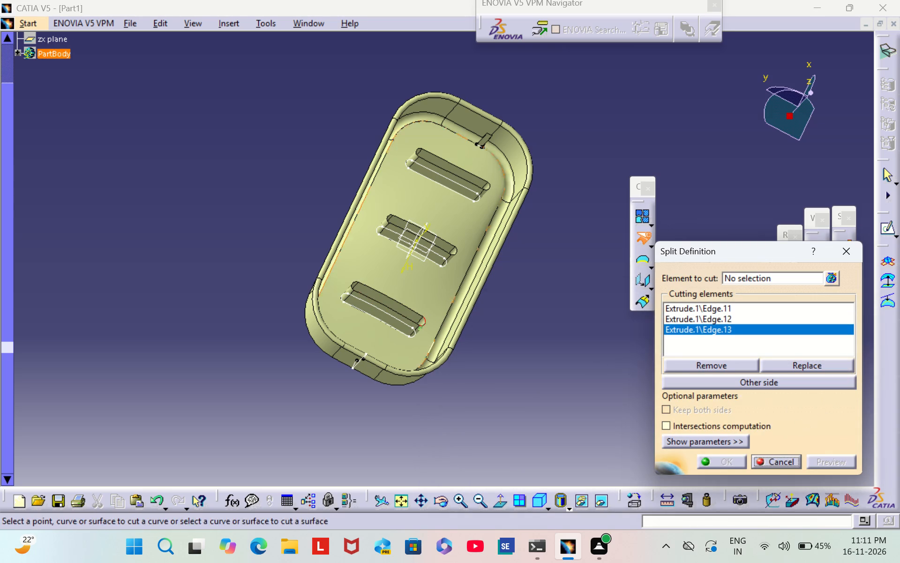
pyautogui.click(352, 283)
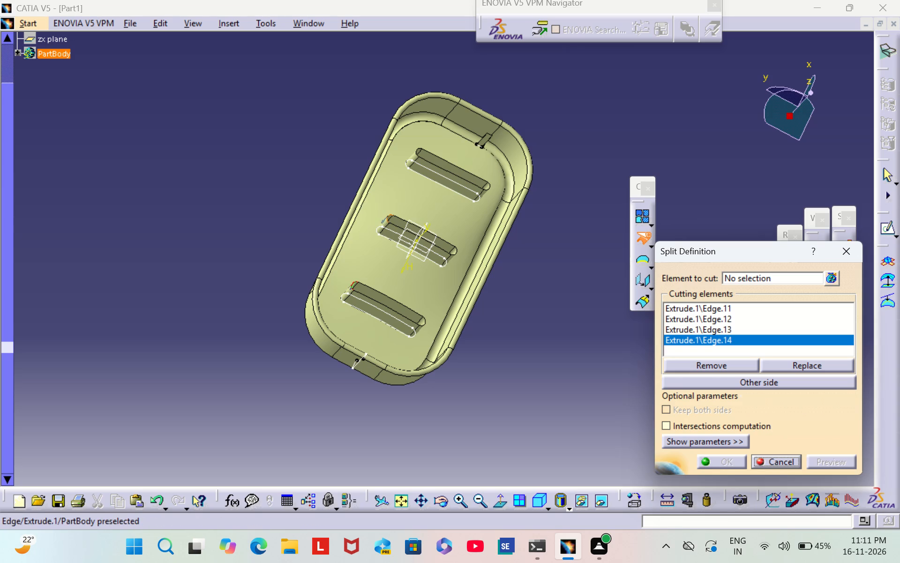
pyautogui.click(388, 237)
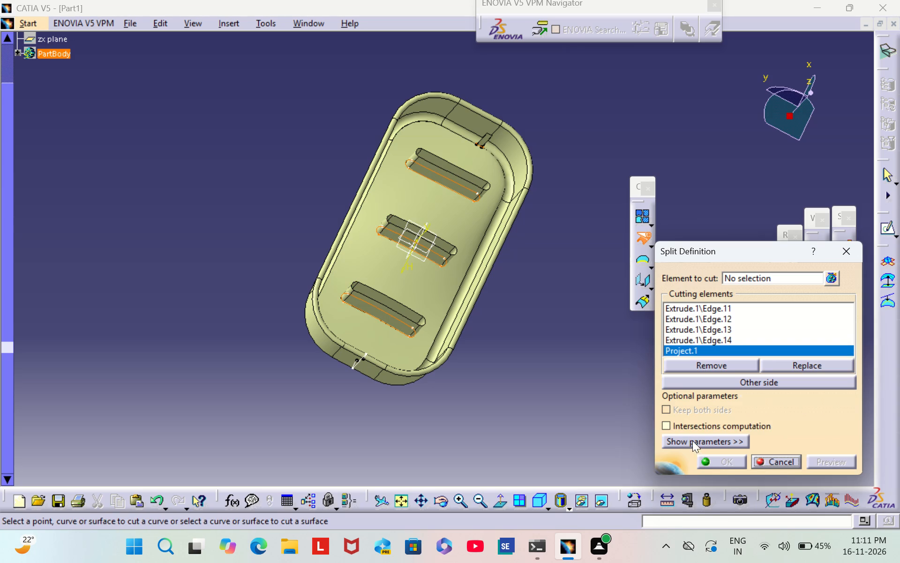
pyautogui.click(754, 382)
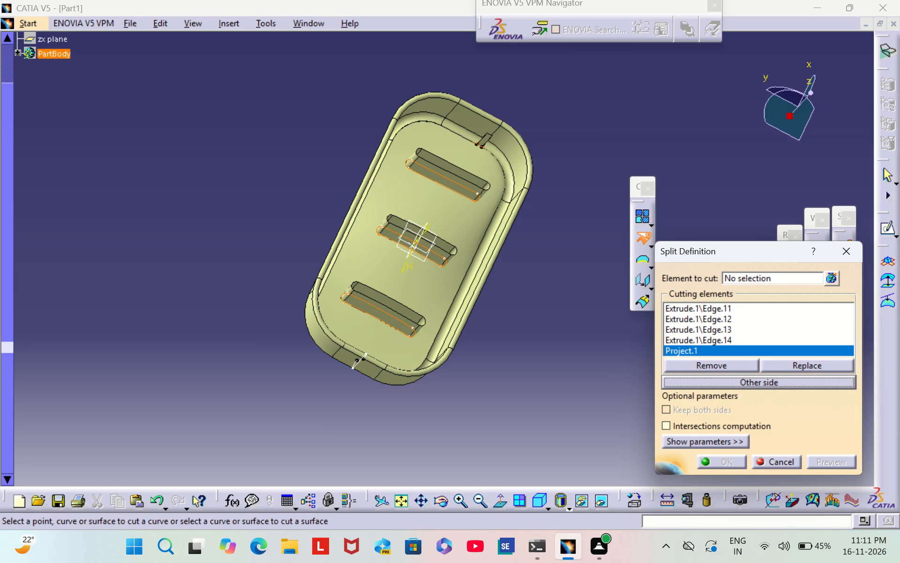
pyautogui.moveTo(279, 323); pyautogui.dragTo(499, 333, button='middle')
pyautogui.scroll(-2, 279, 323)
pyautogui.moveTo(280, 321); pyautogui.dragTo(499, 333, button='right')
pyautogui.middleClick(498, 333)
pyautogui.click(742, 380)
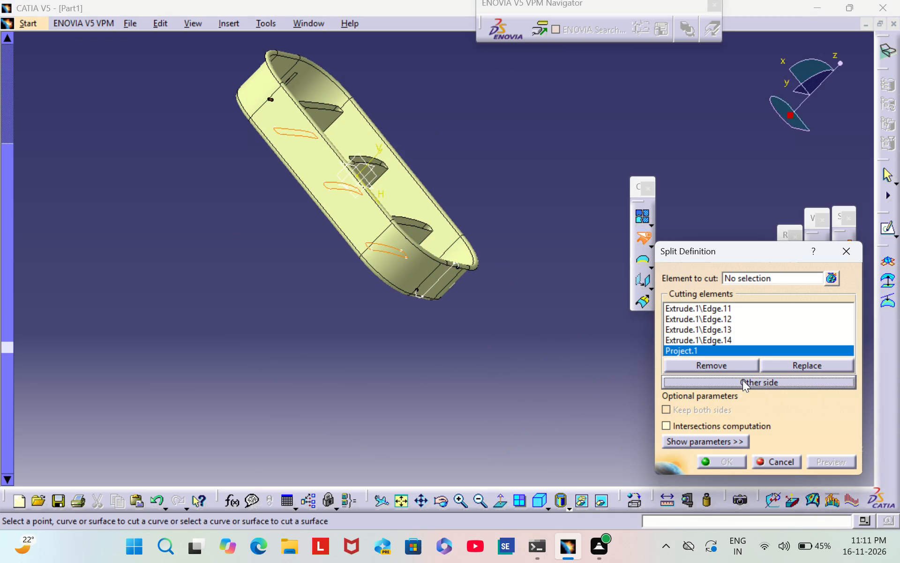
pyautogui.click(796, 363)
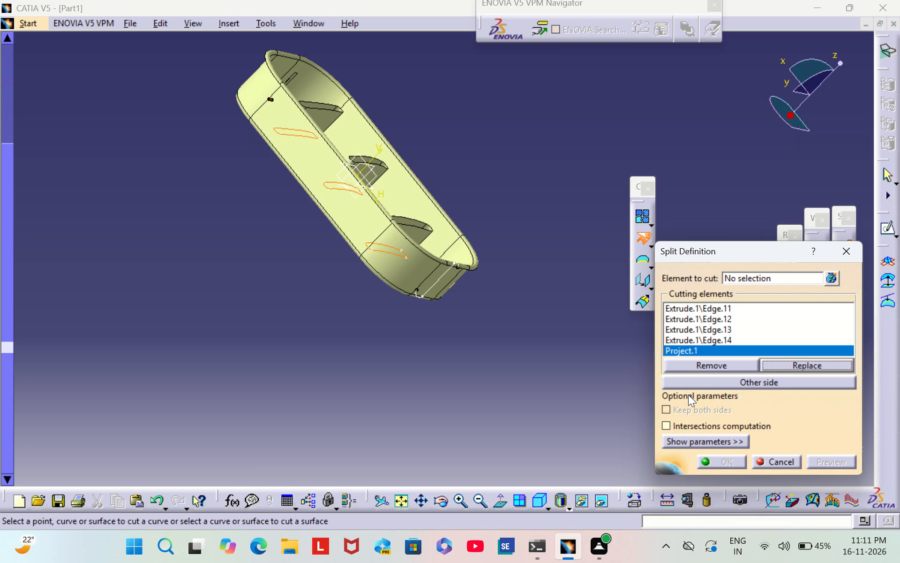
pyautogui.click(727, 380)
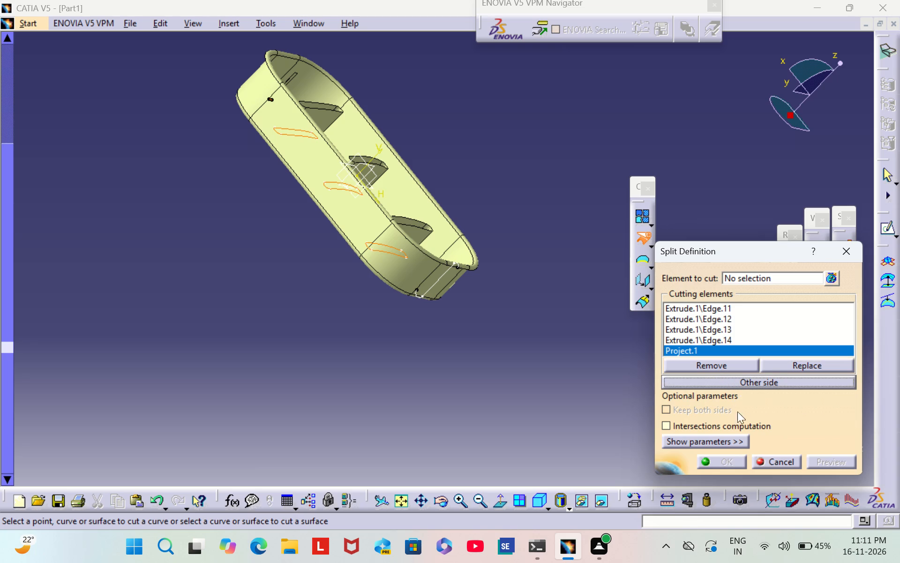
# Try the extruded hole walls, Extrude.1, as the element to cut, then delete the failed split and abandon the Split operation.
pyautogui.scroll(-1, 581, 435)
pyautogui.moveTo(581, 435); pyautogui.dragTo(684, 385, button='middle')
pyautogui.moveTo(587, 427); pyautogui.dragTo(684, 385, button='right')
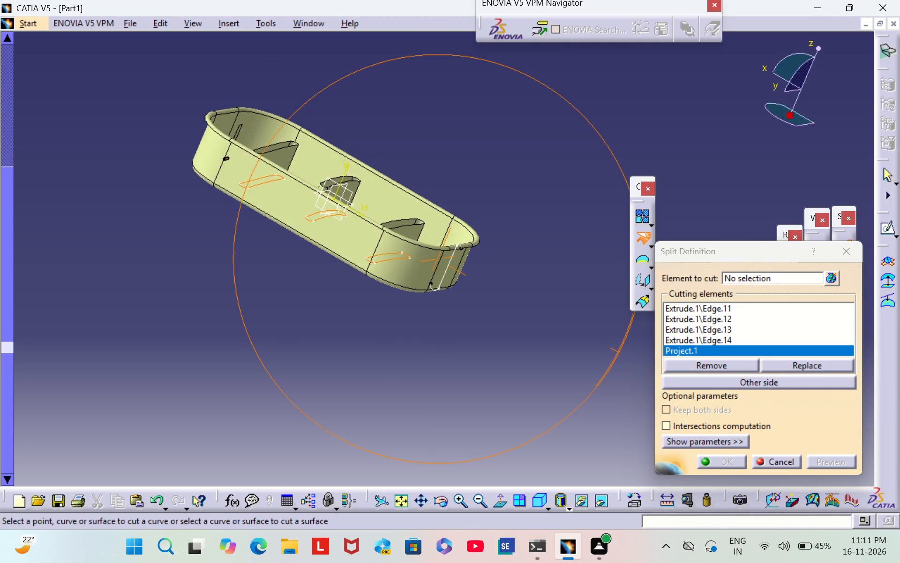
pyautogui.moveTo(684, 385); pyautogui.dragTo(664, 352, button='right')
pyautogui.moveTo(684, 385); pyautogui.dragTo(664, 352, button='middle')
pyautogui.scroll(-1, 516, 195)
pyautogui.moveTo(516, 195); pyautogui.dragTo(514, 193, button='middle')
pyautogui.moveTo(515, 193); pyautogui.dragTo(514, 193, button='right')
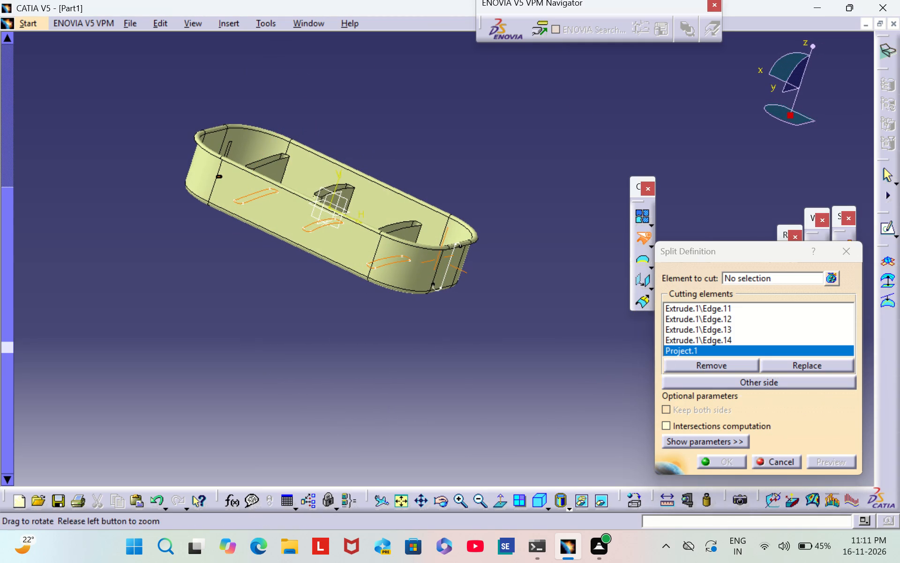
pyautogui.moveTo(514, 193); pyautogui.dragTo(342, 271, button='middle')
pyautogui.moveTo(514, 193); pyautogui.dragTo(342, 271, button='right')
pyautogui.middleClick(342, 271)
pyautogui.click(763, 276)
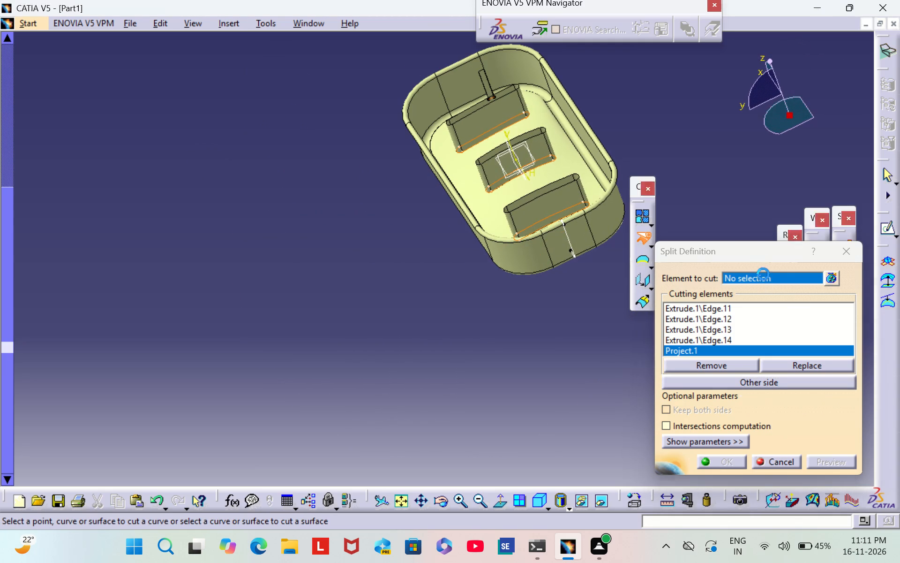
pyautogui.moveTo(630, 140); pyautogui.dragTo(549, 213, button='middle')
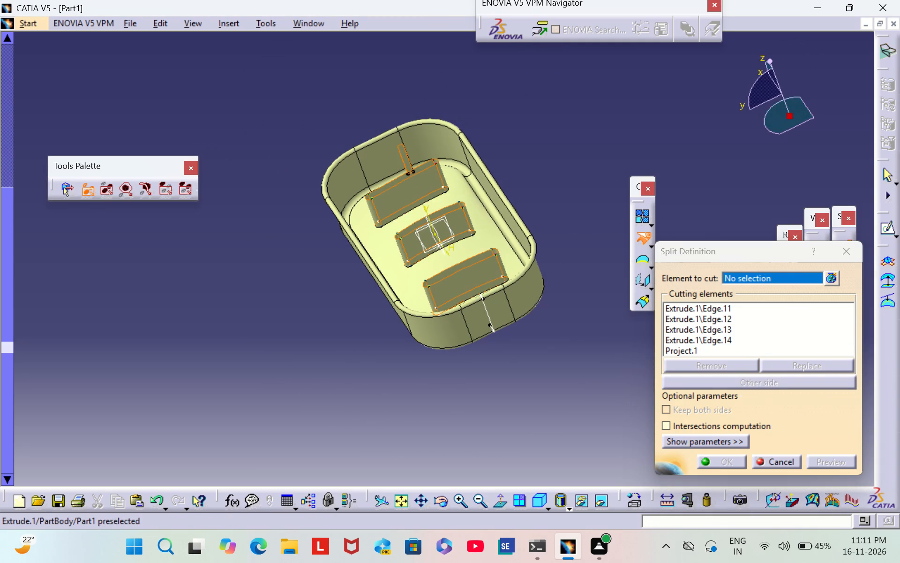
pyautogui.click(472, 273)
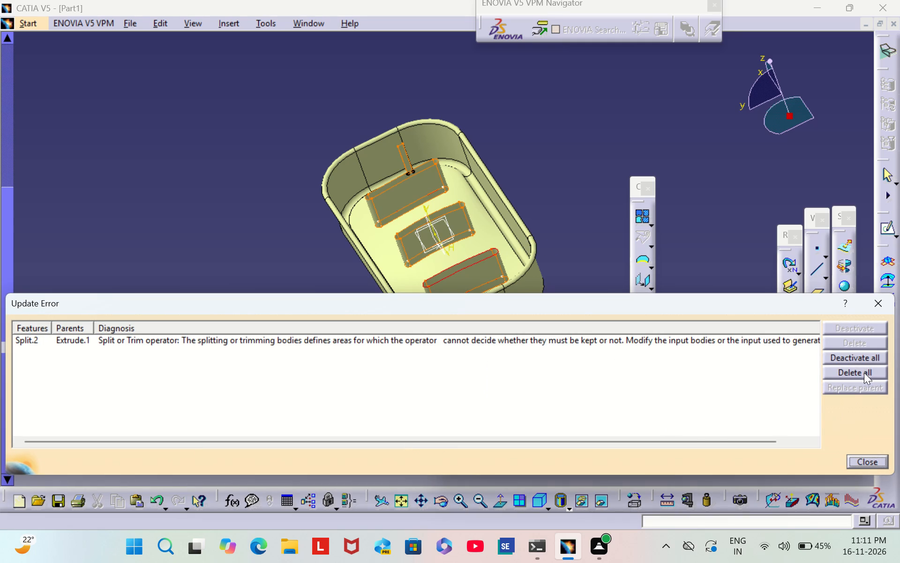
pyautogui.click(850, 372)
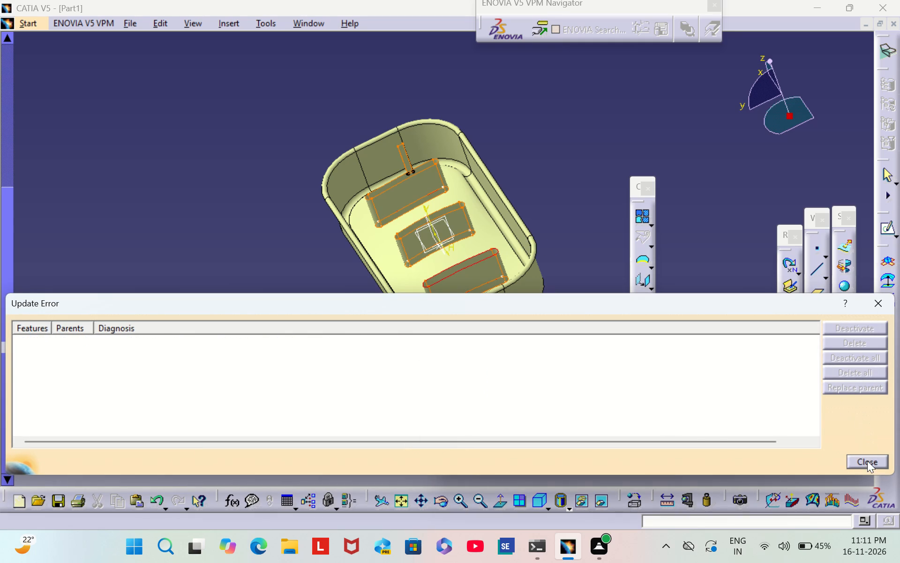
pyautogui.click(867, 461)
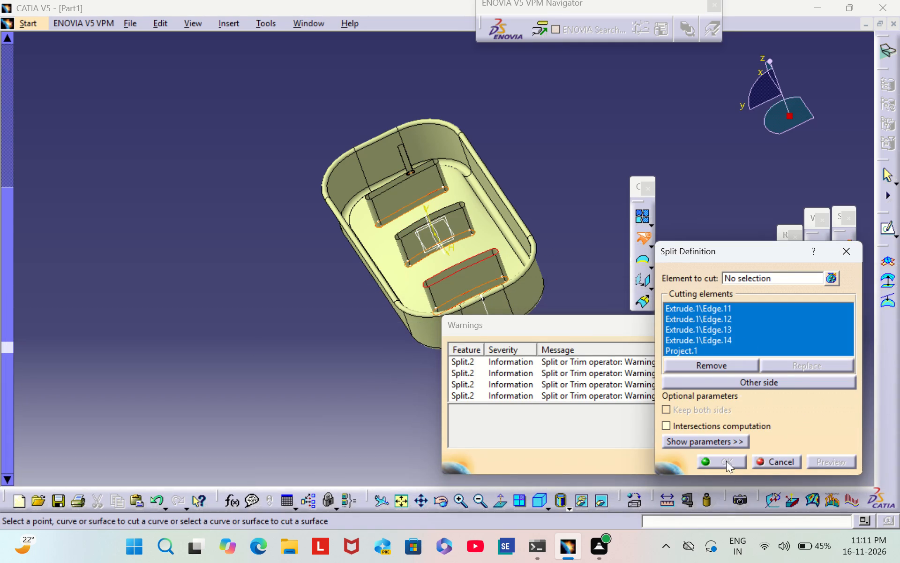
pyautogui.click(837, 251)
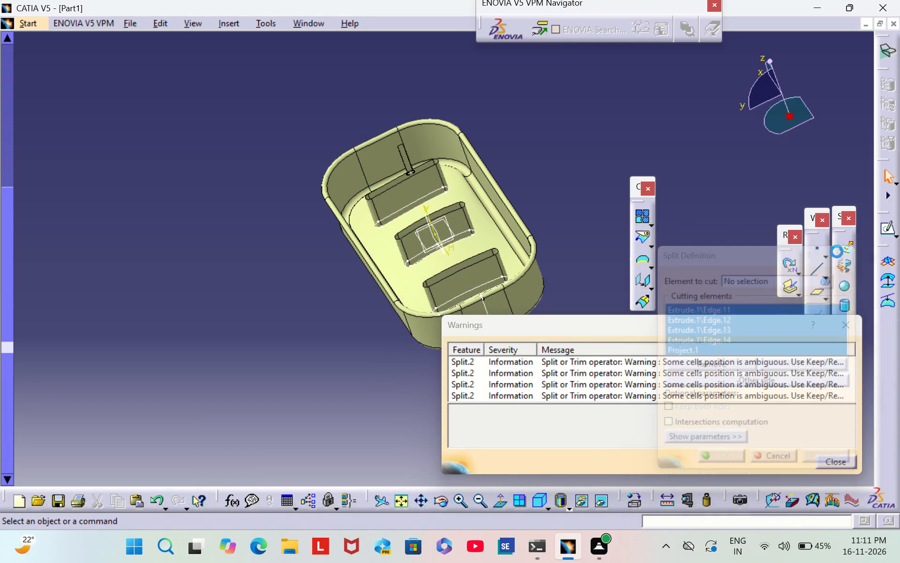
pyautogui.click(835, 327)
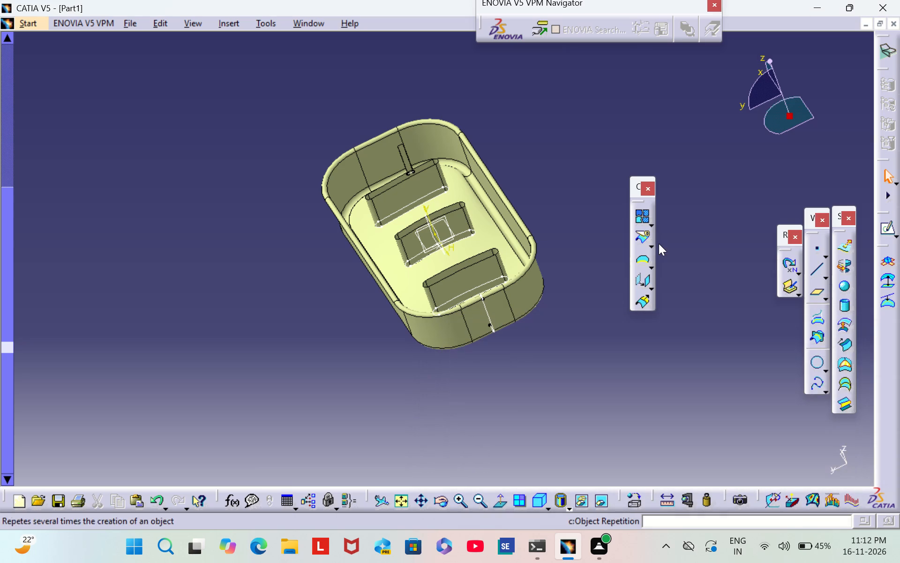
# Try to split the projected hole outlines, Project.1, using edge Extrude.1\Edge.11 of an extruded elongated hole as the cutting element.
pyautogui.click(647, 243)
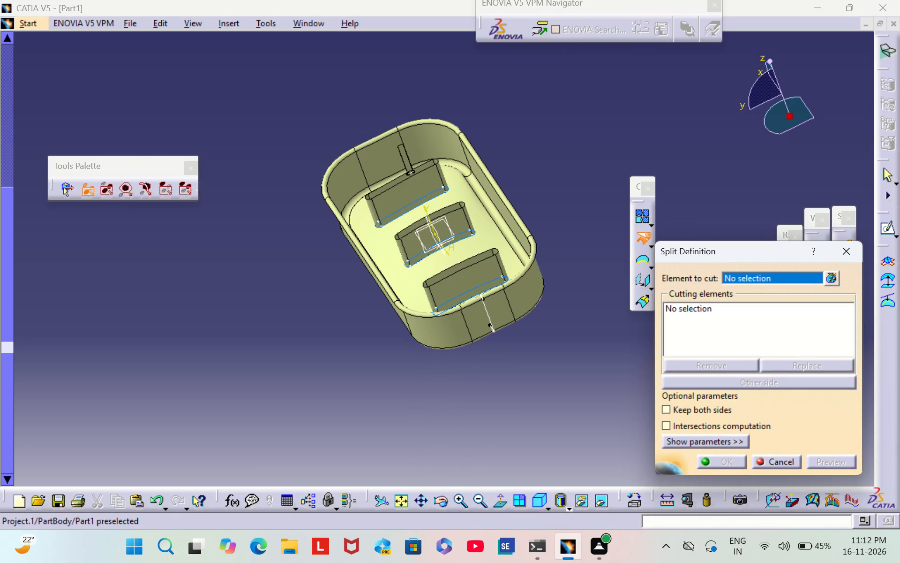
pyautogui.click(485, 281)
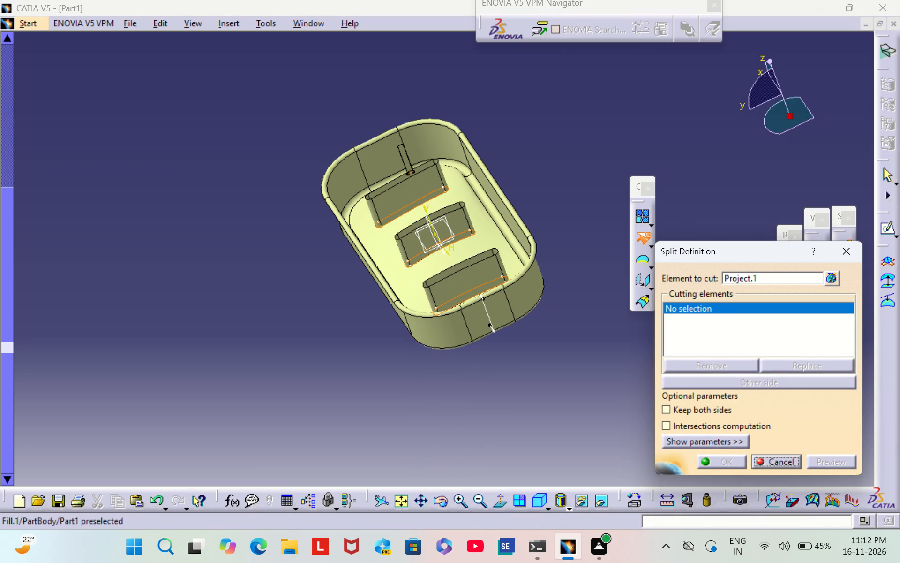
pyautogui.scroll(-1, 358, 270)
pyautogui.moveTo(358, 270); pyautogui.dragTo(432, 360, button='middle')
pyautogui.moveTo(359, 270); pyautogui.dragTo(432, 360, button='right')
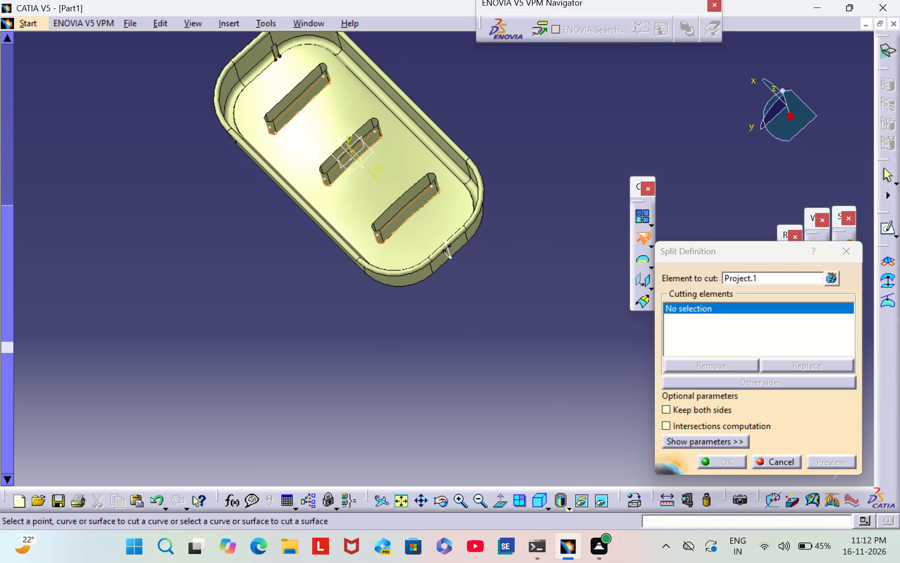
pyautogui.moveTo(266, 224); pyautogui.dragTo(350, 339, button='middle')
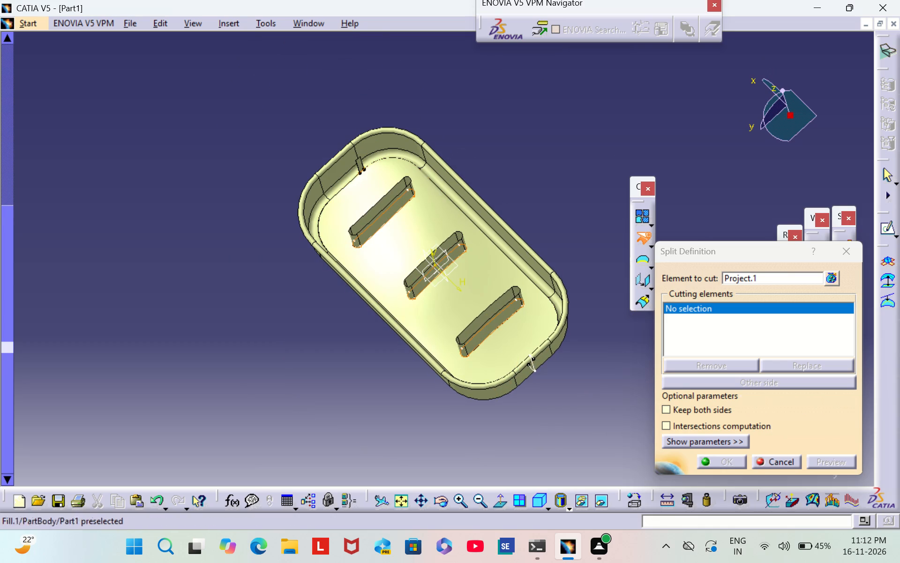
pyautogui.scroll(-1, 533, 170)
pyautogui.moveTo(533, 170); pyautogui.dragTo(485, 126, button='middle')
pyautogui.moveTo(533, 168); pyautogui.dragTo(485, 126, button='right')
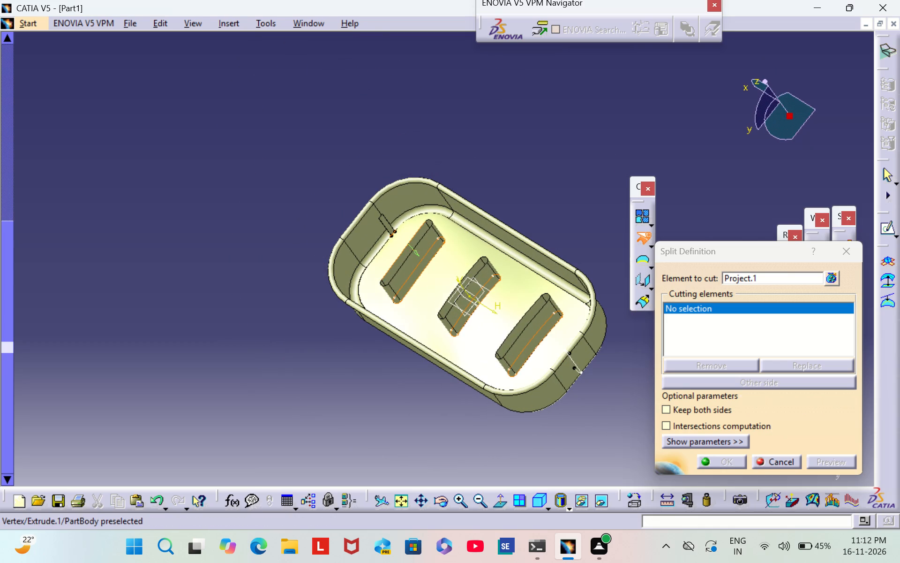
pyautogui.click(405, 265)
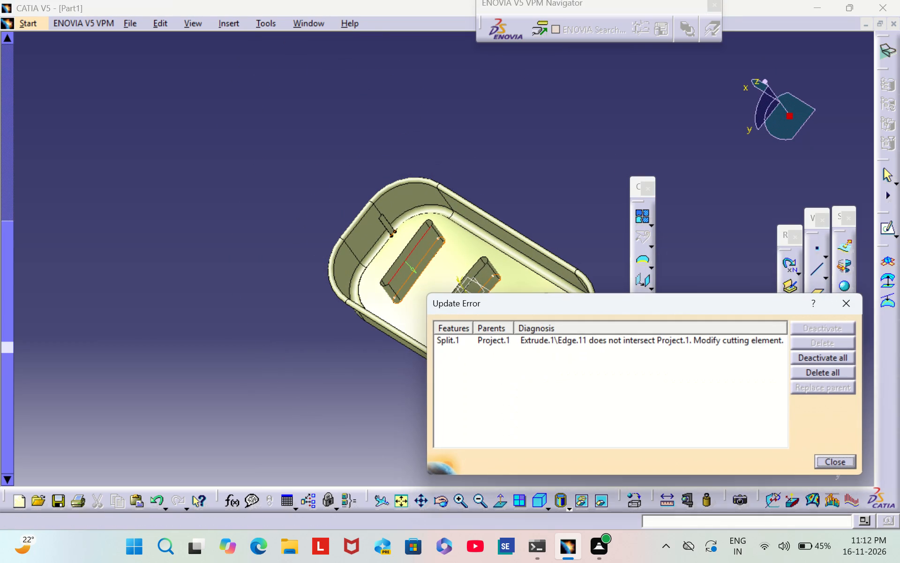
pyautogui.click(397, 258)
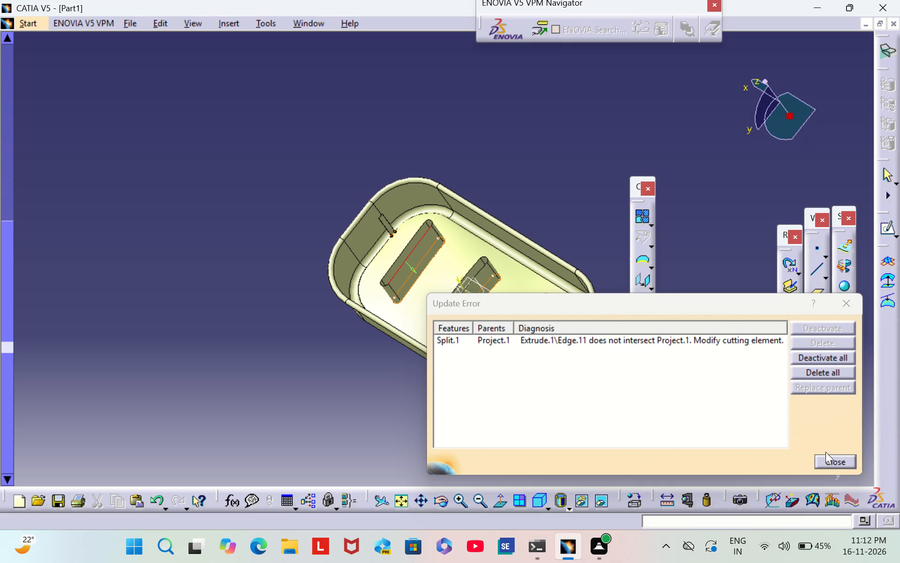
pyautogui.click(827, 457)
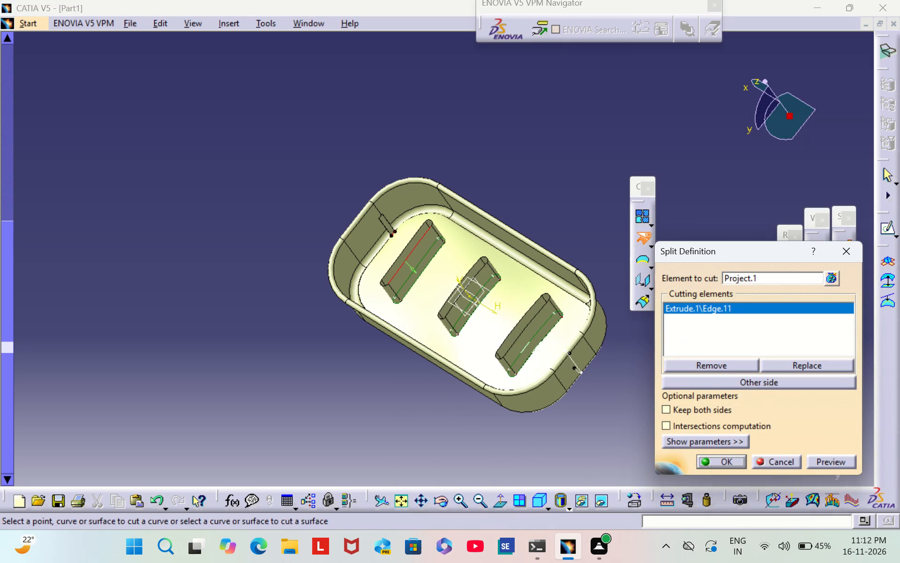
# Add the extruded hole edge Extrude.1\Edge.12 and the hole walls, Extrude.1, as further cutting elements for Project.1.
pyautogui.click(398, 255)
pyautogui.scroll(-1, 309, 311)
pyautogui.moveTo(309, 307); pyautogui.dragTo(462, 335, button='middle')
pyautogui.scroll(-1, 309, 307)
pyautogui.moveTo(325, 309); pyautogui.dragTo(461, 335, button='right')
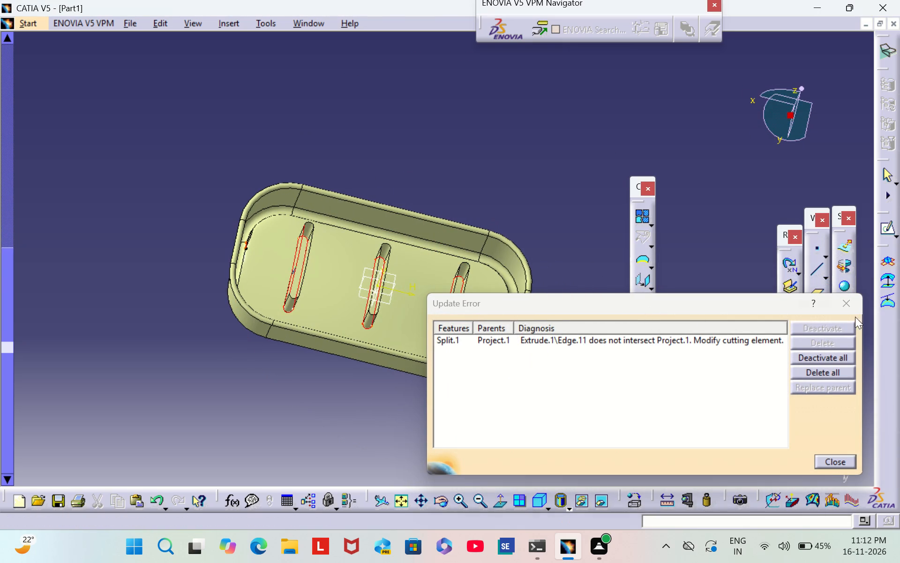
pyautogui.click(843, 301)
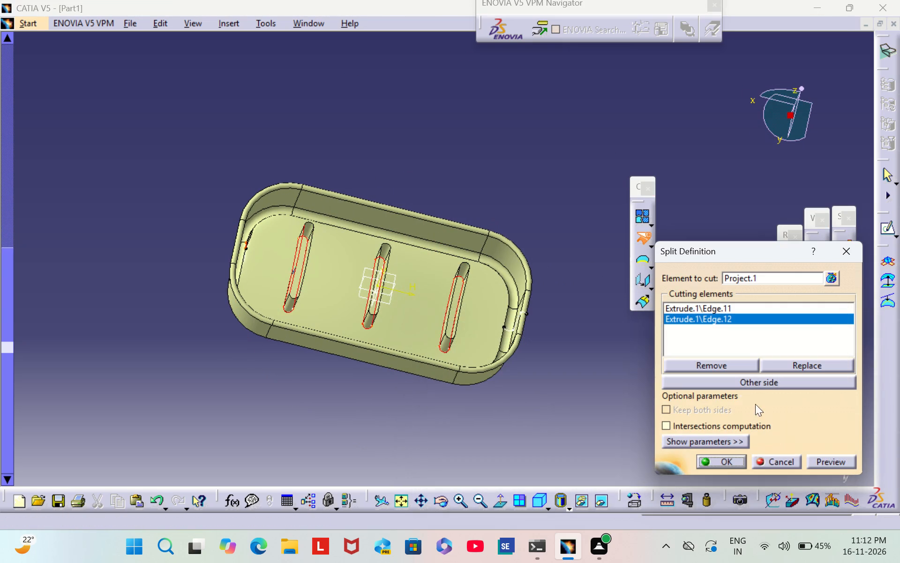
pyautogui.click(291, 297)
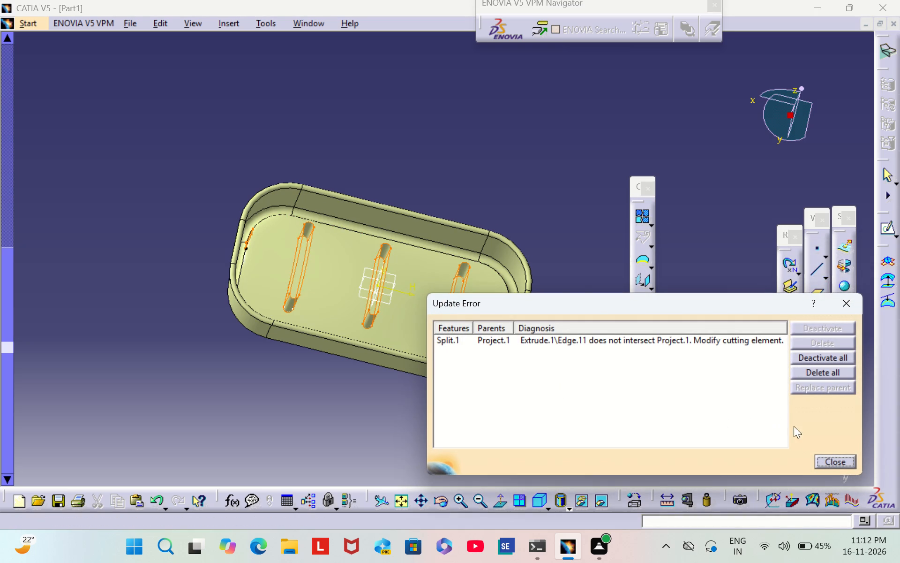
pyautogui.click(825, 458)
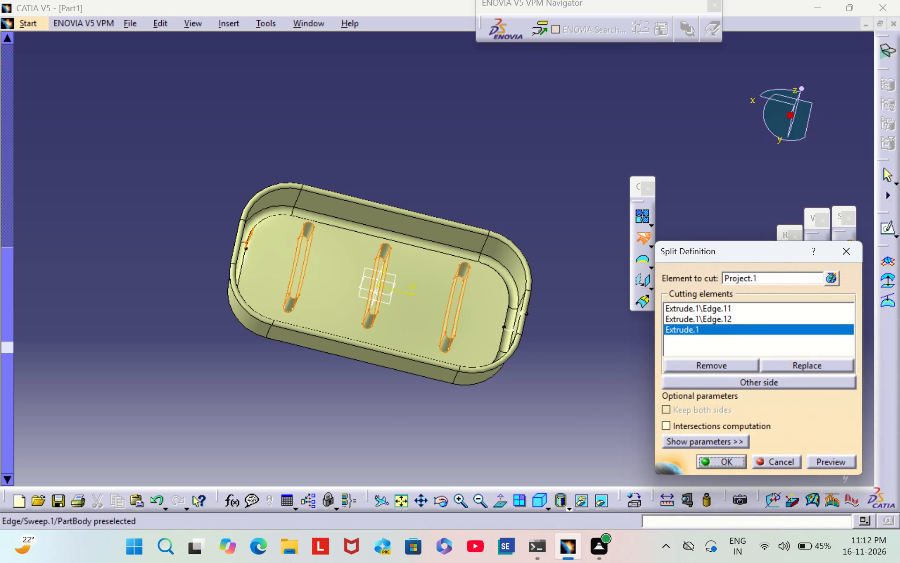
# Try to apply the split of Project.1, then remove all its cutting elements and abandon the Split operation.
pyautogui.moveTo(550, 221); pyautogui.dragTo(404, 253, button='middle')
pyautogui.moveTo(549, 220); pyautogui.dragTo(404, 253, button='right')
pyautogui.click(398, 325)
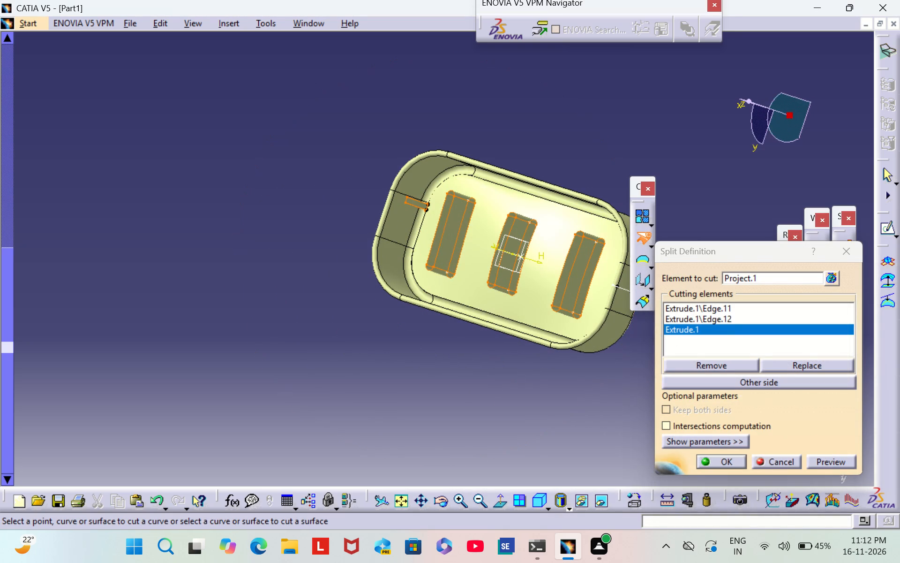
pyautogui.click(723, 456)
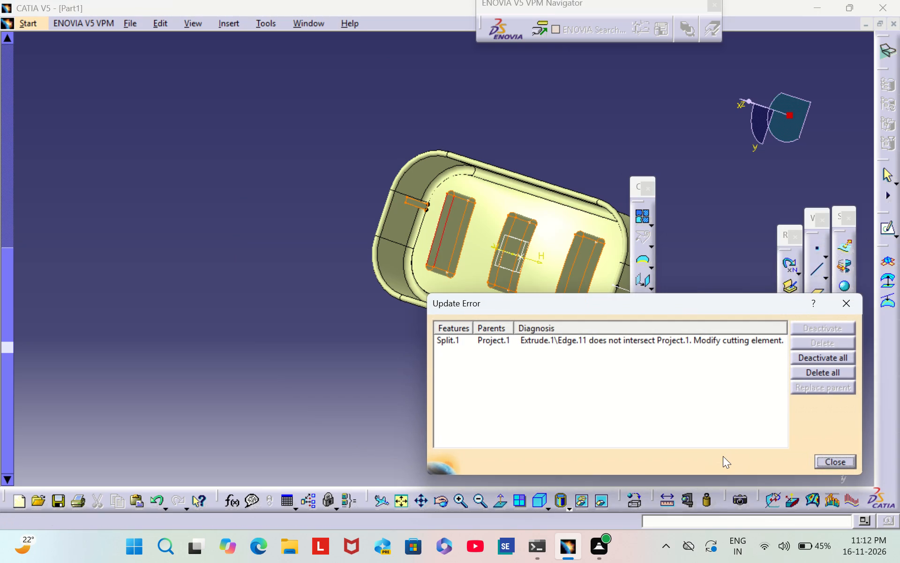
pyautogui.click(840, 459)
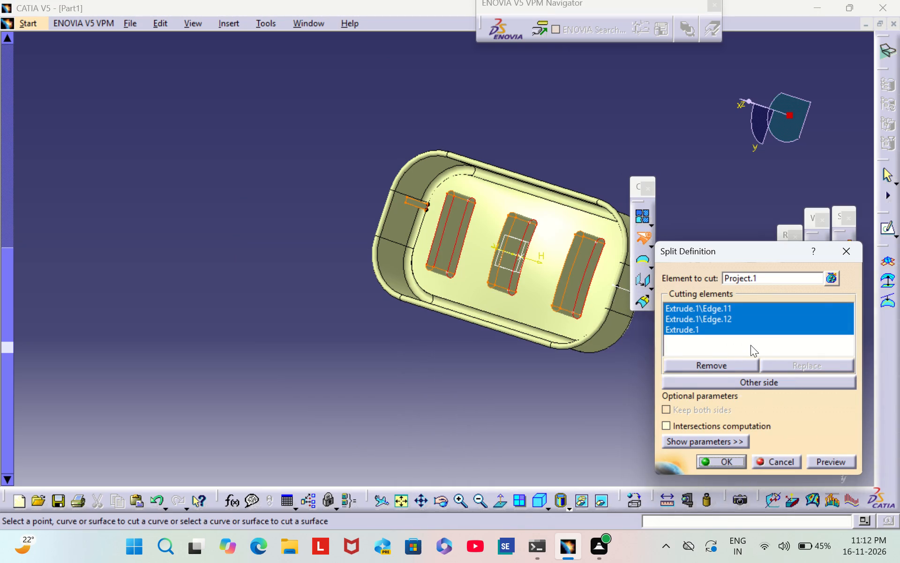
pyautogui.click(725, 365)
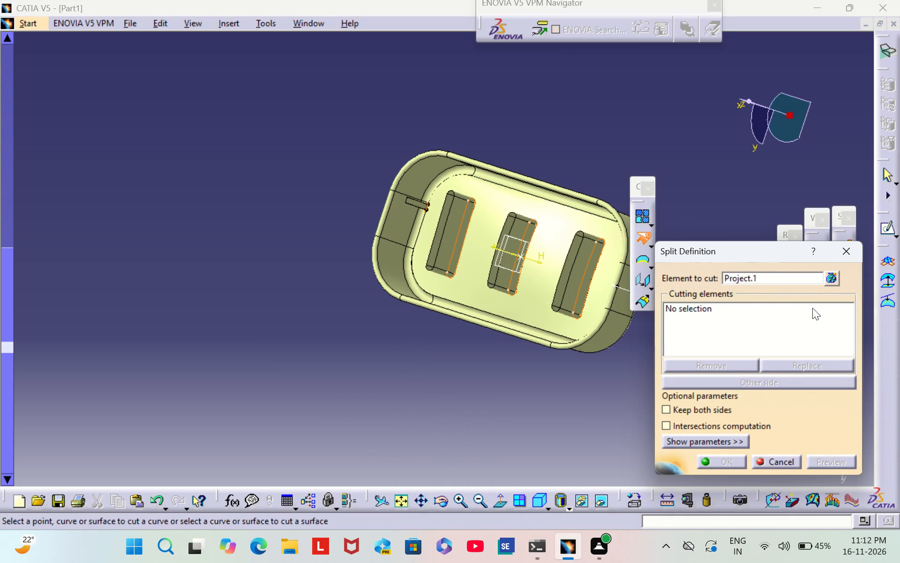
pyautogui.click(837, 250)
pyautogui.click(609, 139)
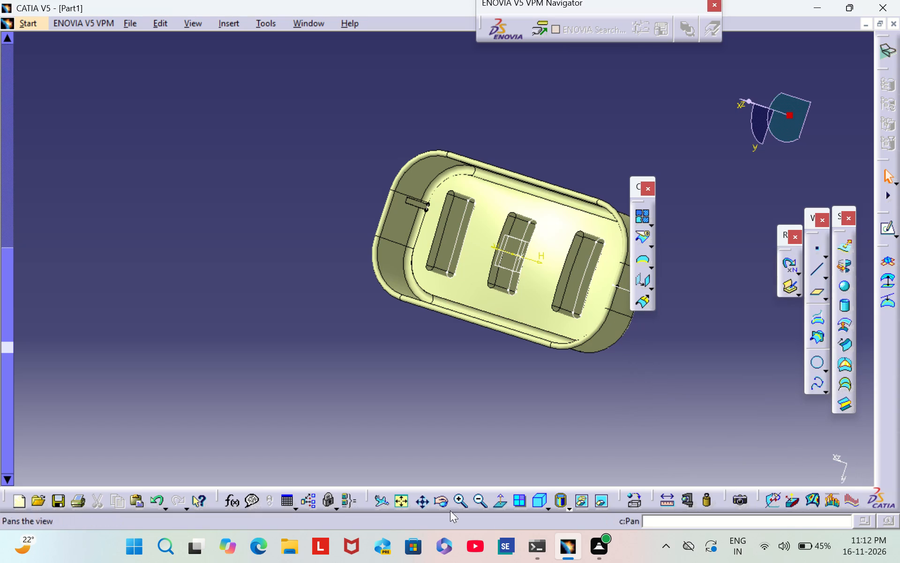
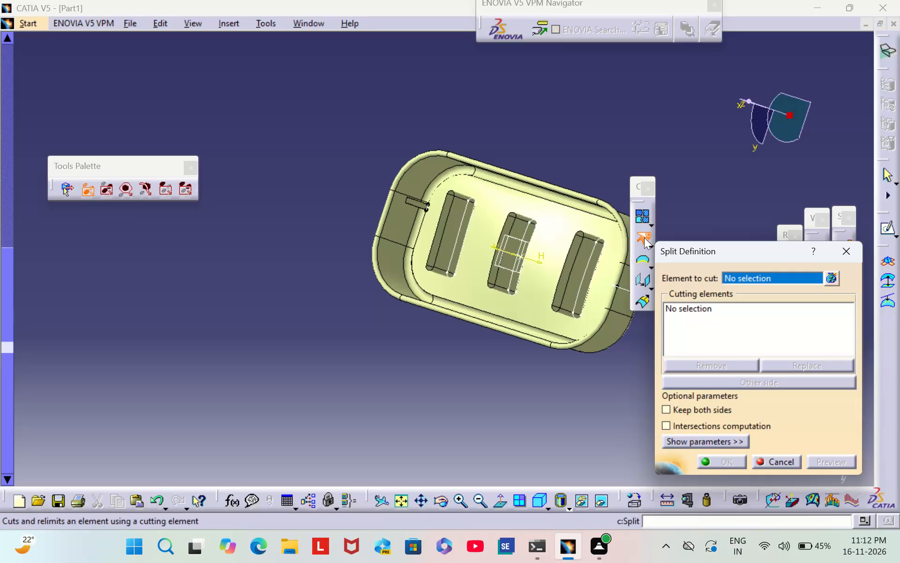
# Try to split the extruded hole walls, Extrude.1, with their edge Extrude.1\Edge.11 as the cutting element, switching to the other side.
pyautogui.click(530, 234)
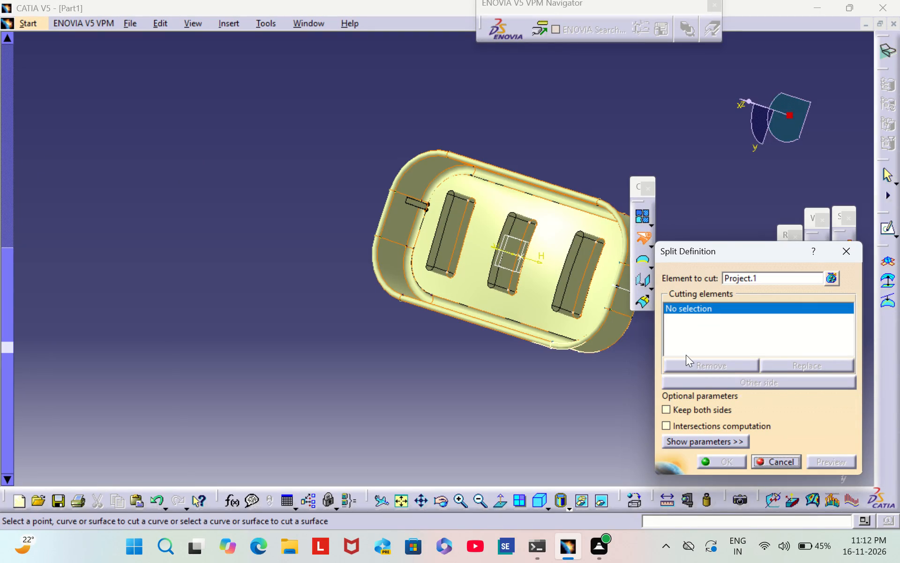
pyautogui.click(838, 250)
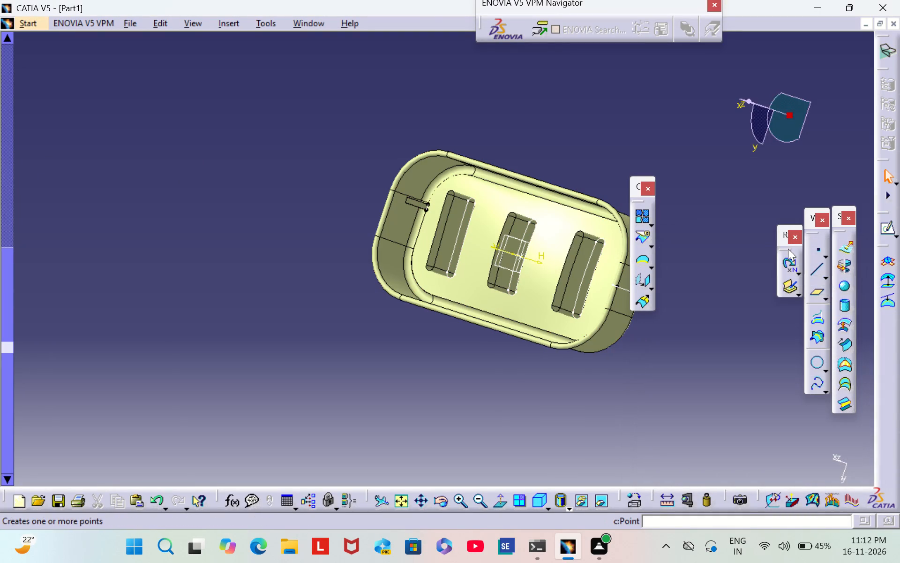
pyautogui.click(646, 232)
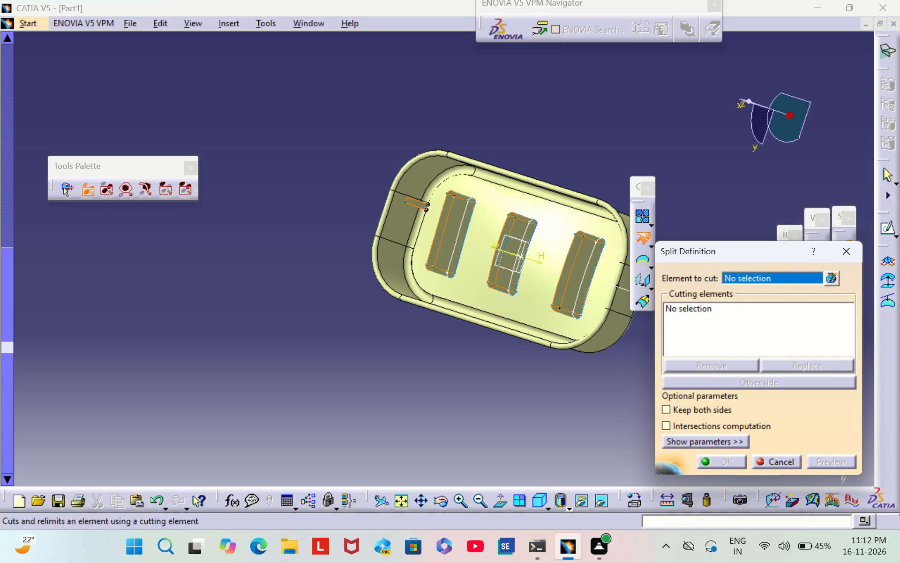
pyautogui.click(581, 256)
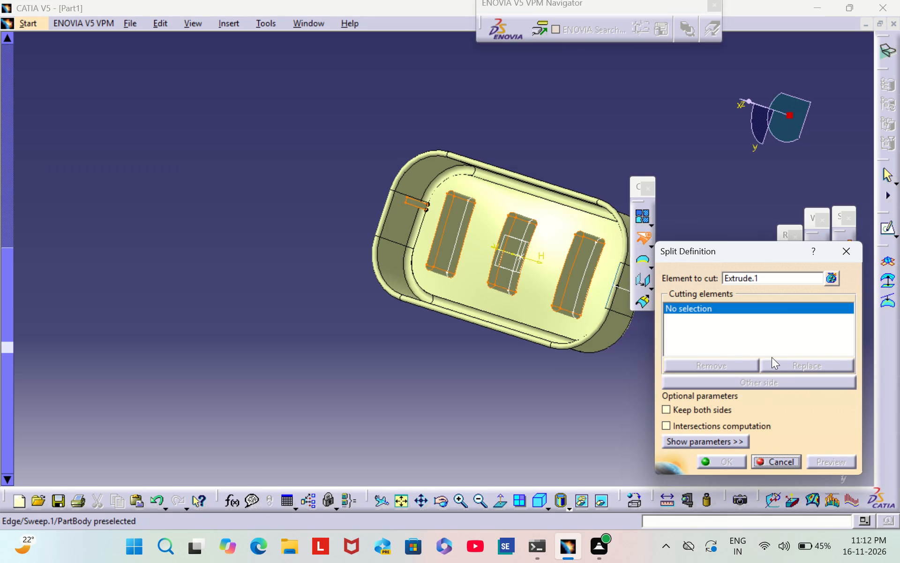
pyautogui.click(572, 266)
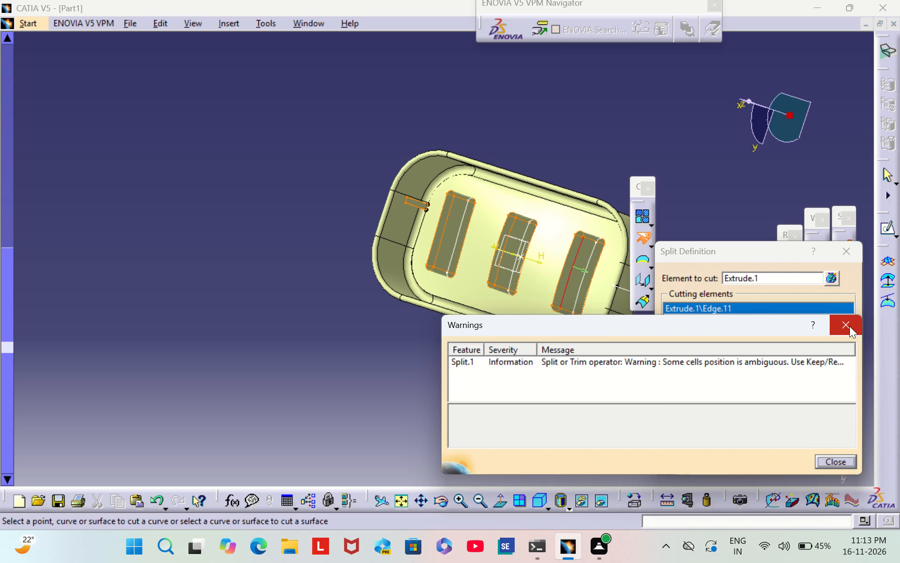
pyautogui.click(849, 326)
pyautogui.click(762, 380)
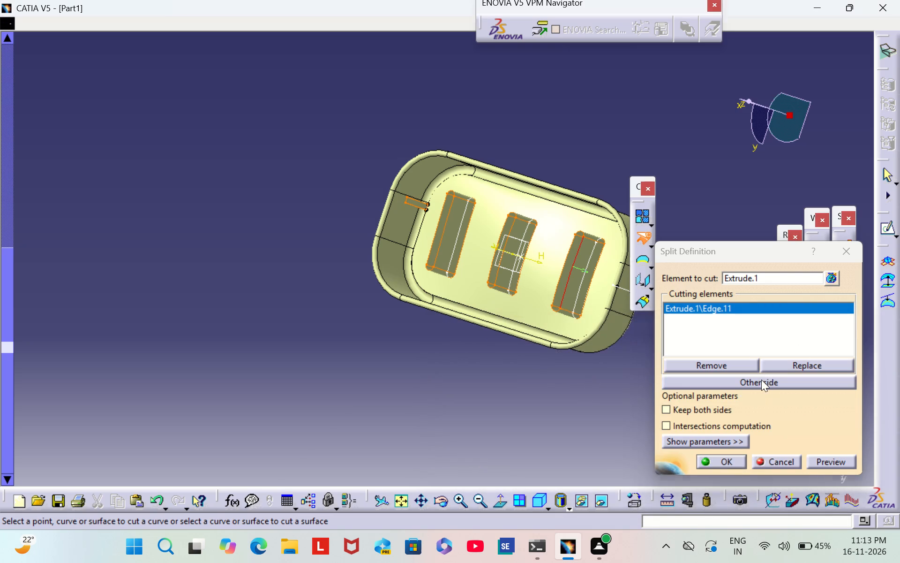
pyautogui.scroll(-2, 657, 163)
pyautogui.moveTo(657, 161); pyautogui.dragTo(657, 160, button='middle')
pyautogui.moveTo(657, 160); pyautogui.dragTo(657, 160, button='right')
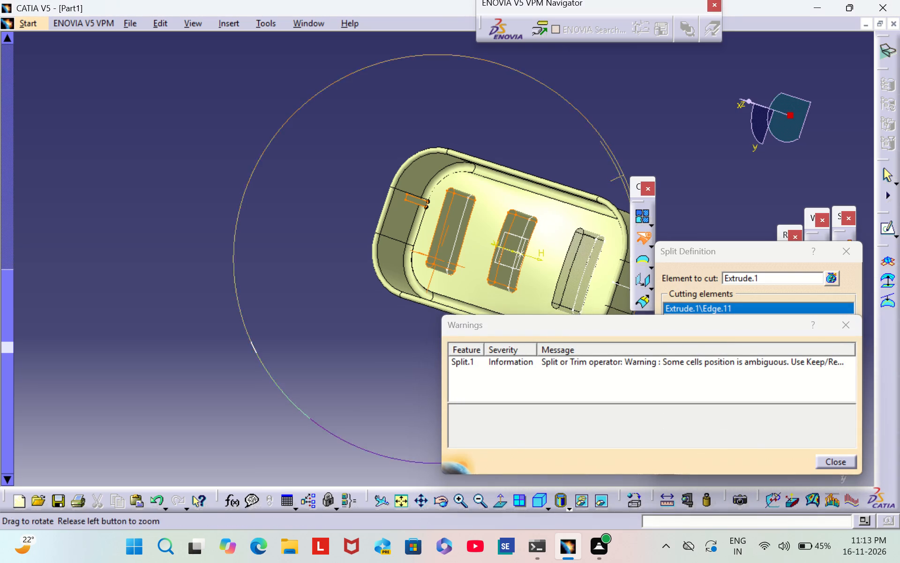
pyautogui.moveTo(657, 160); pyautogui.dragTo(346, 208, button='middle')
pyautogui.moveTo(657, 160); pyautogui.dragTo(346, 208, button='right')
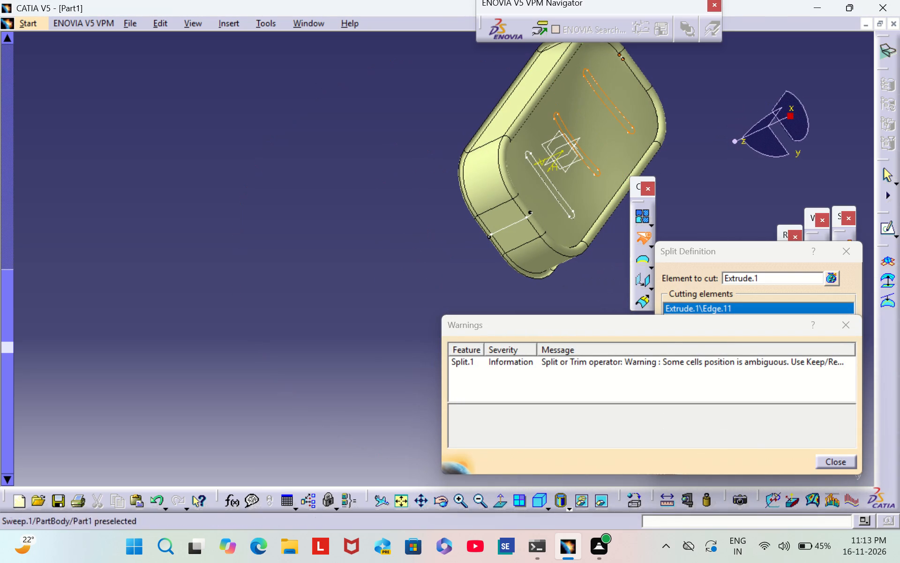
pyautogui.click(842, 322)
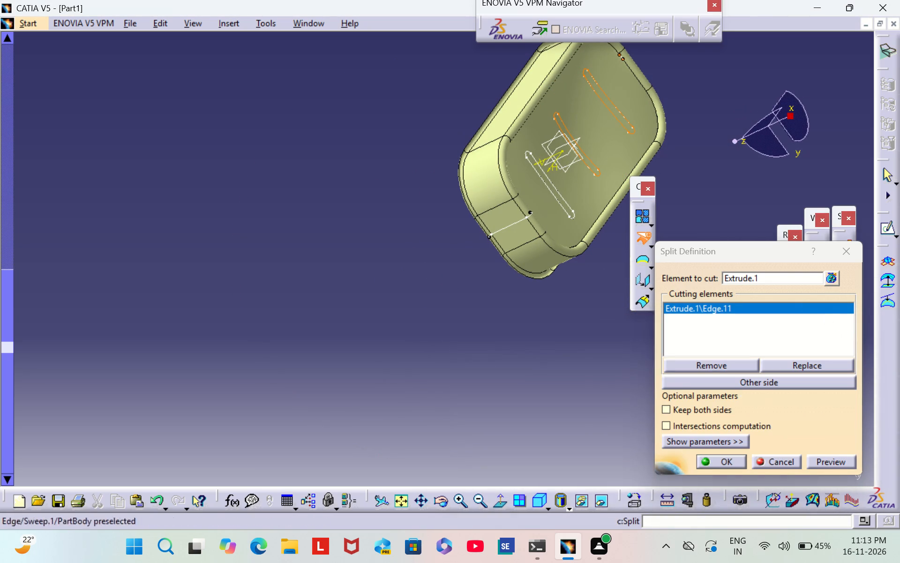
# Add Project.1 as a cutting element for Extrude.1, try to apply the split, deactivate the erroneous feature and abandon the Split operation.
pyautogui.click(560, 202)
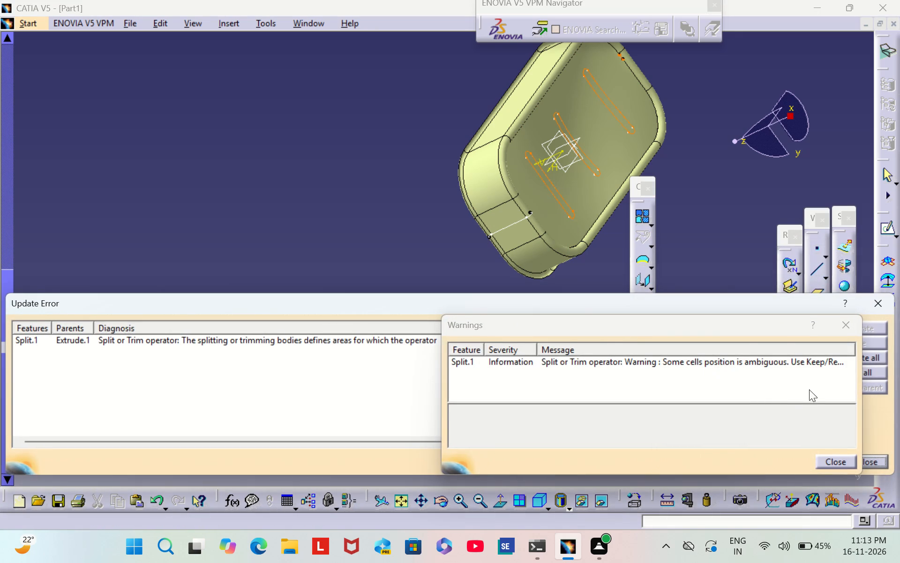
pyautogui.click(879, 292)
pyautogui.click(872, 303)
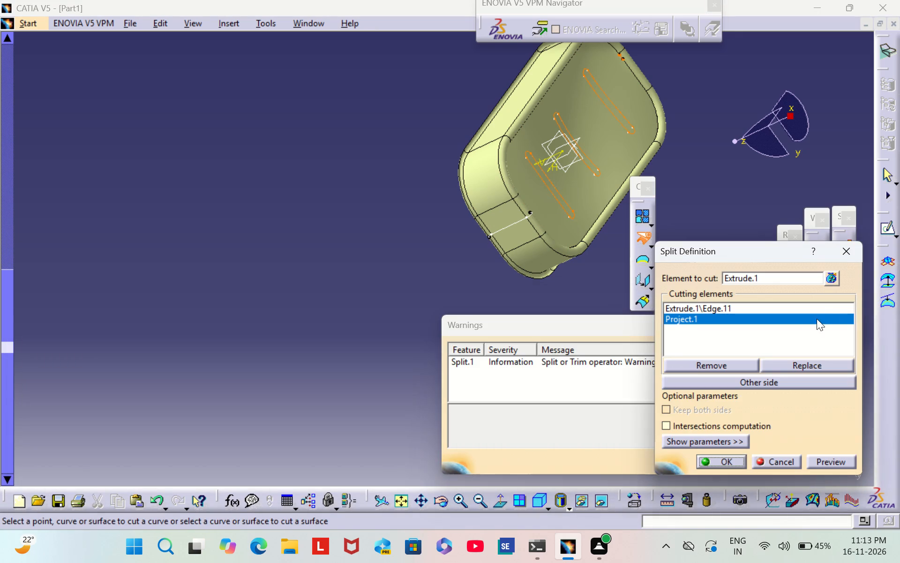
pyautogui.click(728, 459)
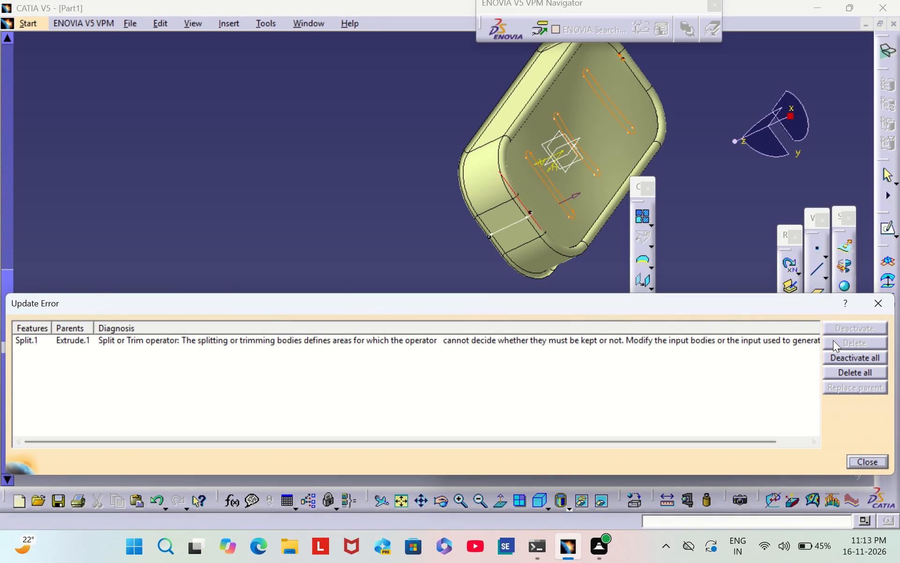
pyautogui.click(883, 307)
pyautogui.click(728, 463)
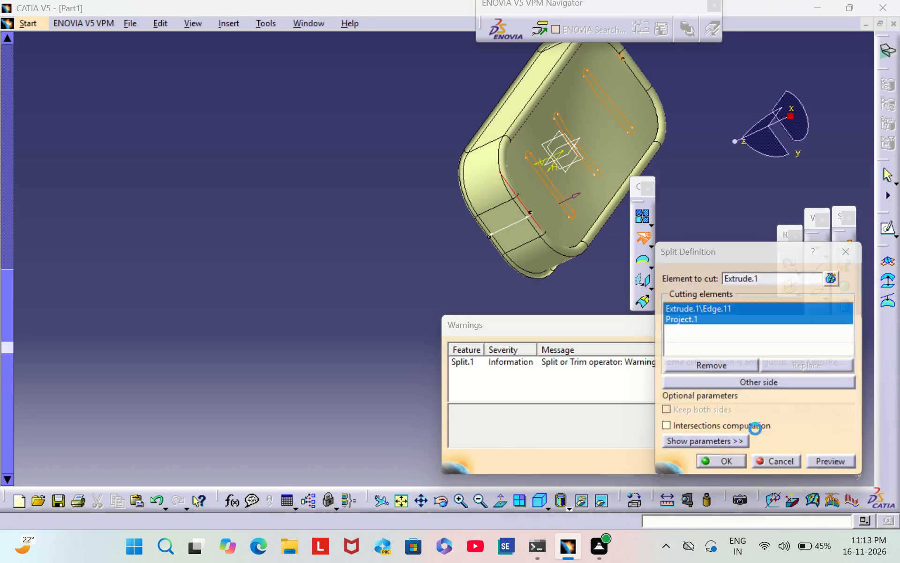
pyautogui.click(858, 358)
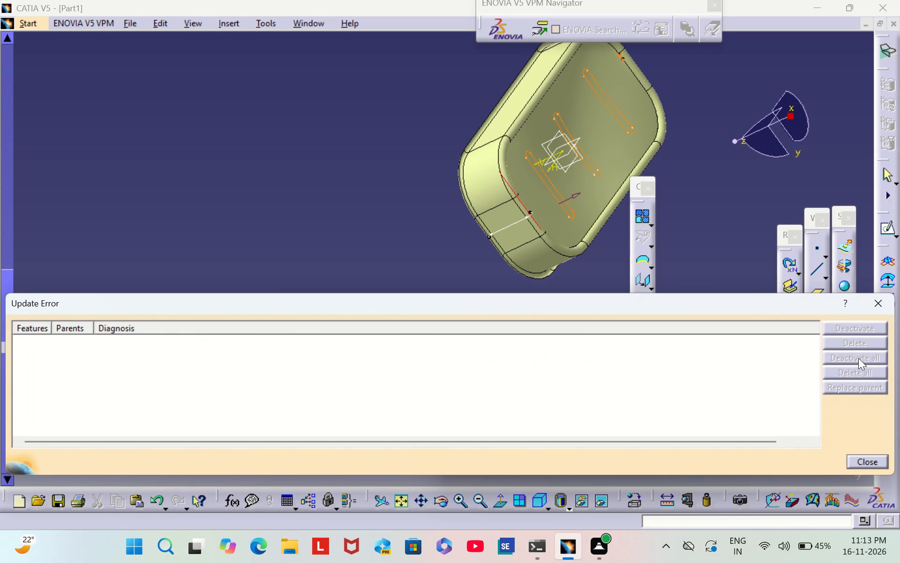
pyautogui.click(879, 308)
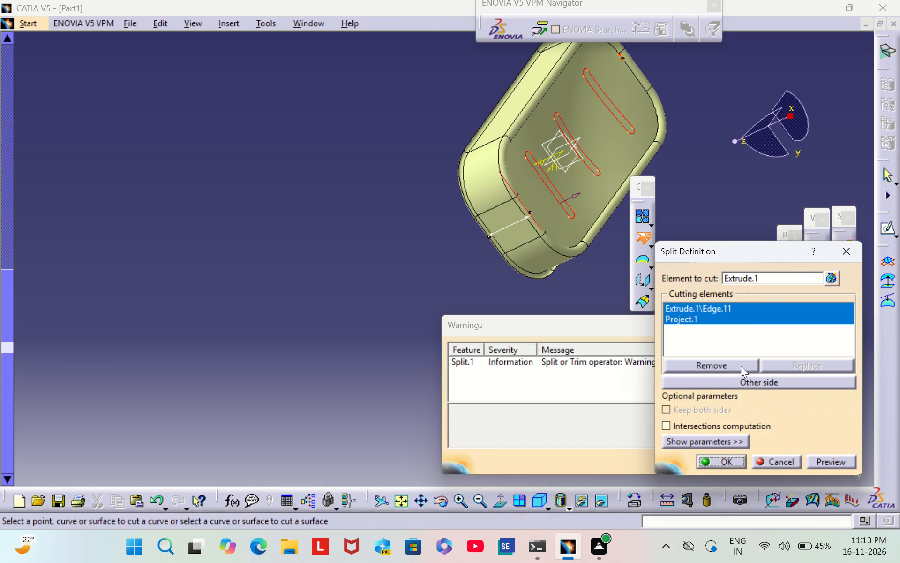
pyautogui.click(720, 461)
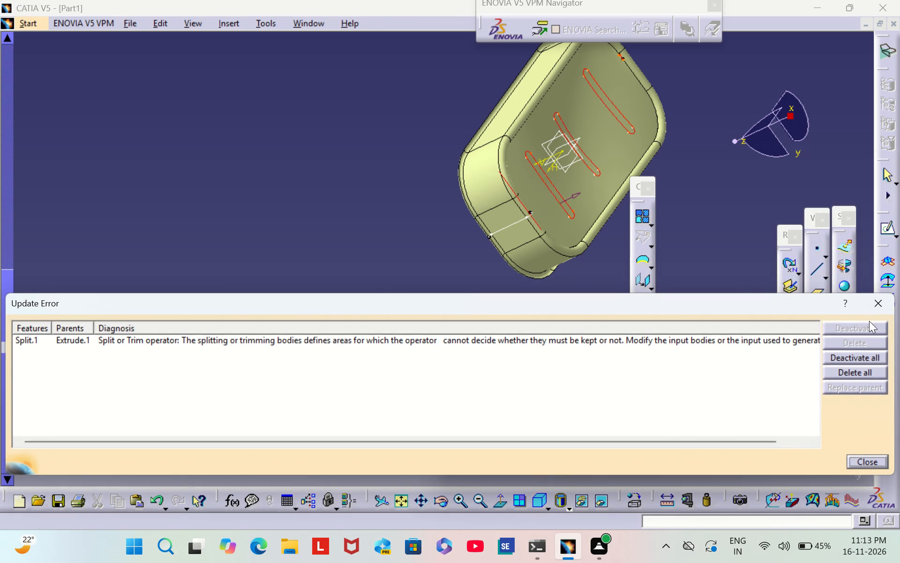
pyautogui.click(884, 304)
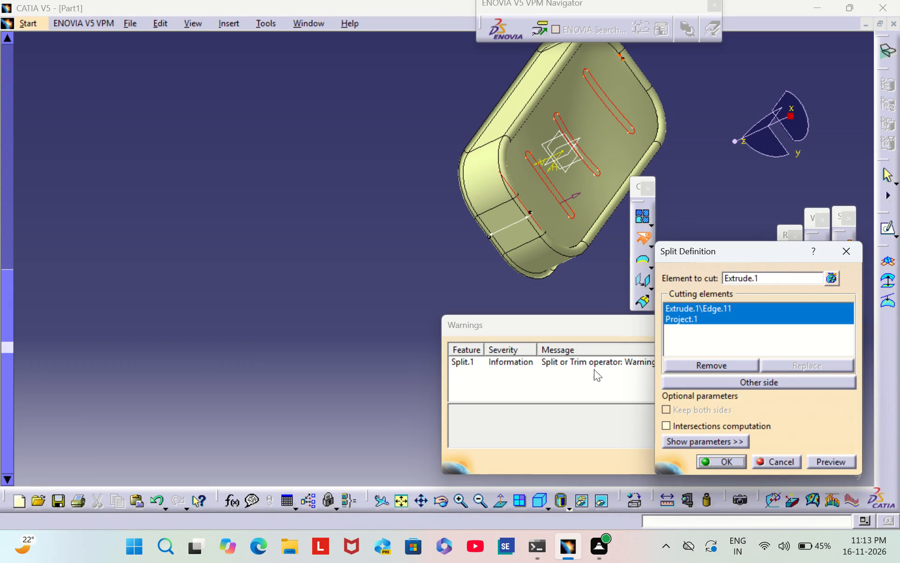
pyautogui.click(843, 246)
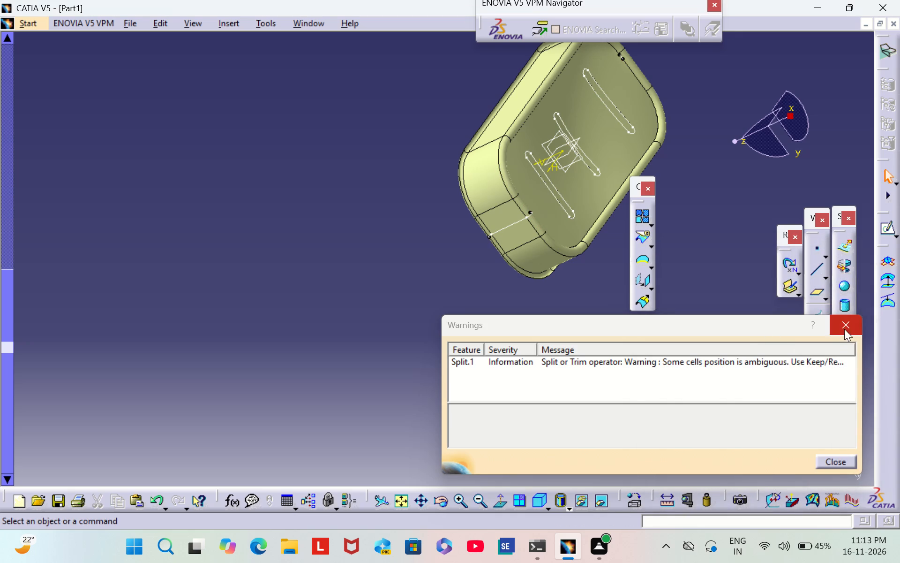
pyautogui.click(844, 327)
# Hide the extruded hole walls, Extrude.1.
pyautogui.scroll(-1, 357, 228)
pyautogui.moveTo(357, 228); pyautogui.dragTo(682, 190, button='middle')
pyautogui.moveTo(359, 228); pyautogui.dragTo(682, 190, button='right')
pyautogui.scroll(-1, 360, 203)
pyautogui.moveTo(360, 201); pyautogui.dragTo(251, 110, button='middle')
pyautogui.scroll(-1, 360, 201)
pyautogui.moveTo(360, 198); pyautogui.dragTo(251, 108, button='right')
pyautogui.moveTo(369, 272); pyautogui.dragTo(275, 185, button='middle')
pyautogui.scroll(-1, 369, 272)
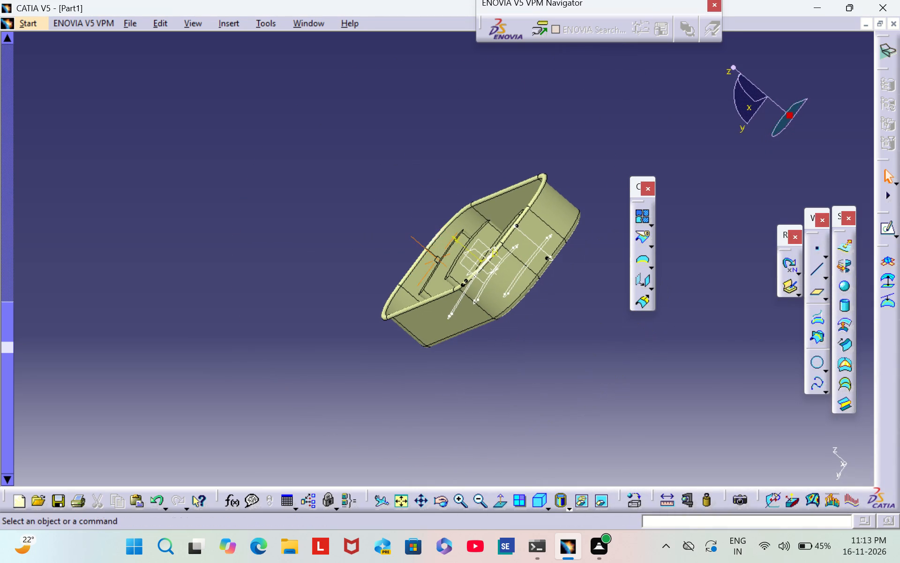
pyautogui.moveTo(275, 185); pyautogui.dragTo(275, 186, button='middle')
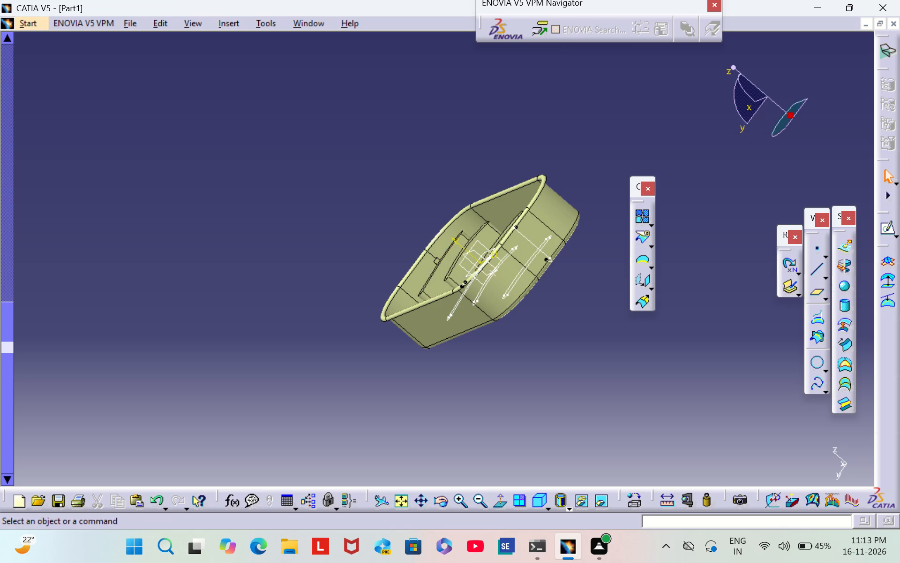
pyautogui.scroll(-2, 318, 243)
pyautogui.moveTo(318, 242); pyautogui.dragTo(467, 351, button='middle')
pyautogui.moveTo(322, 244); pyautogui.dragTo(467, 351, button='right')
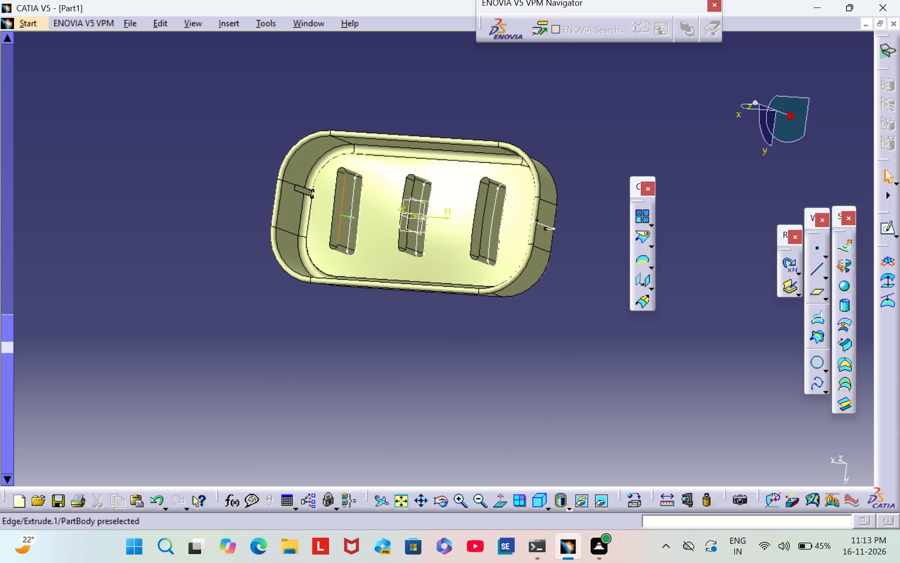
pyautogui.rightClick(345, 216)
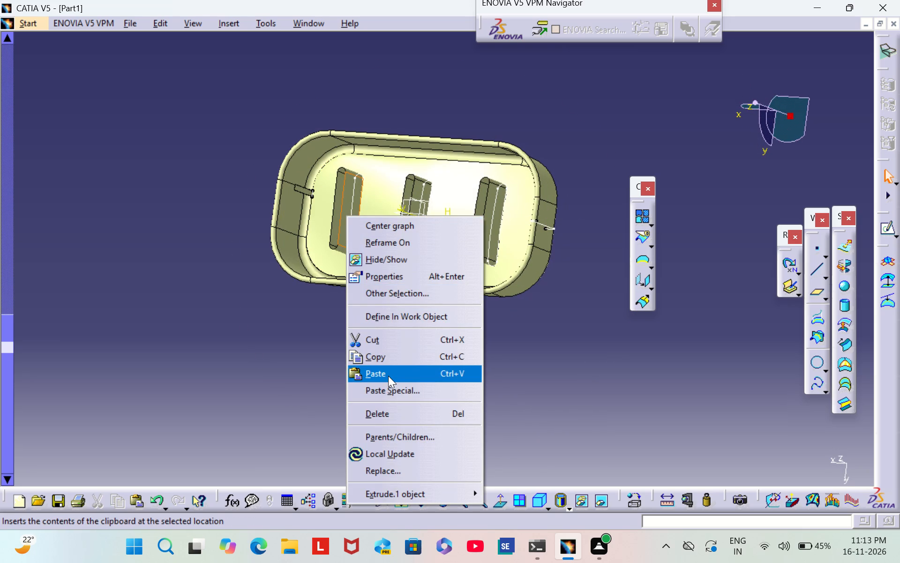
pyautogui.click(434, 258)
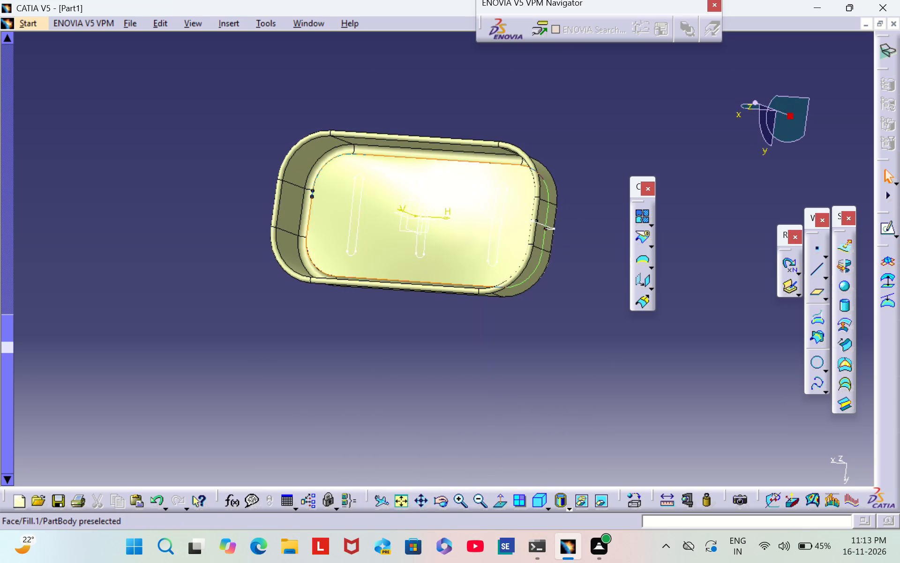
# Split the projected hole outlines, Project.1, using the tray floor surface, Fill.1, as the cutting element.
pyautogui.moveTo(611, 122); pyautogui.dragTo(455, 215, button='middle')
pyautogui.moveTo(611, 122); pyautogui.dragTo(455, 214, button='right')
pyautogui.scroll(-1, 604, 126)
pyautogui.scroll(1, 474, 219)
pyautogui.click(637, 229)
pyautogui.scroll(-2, 320, 226)
pyautogui.moveTo(320, 225); pyautogui.dragTo(422, 211, button='middle')
pyautogui.moveTo(324, 225); pyautogui.dragTo(422, 211, button='right')
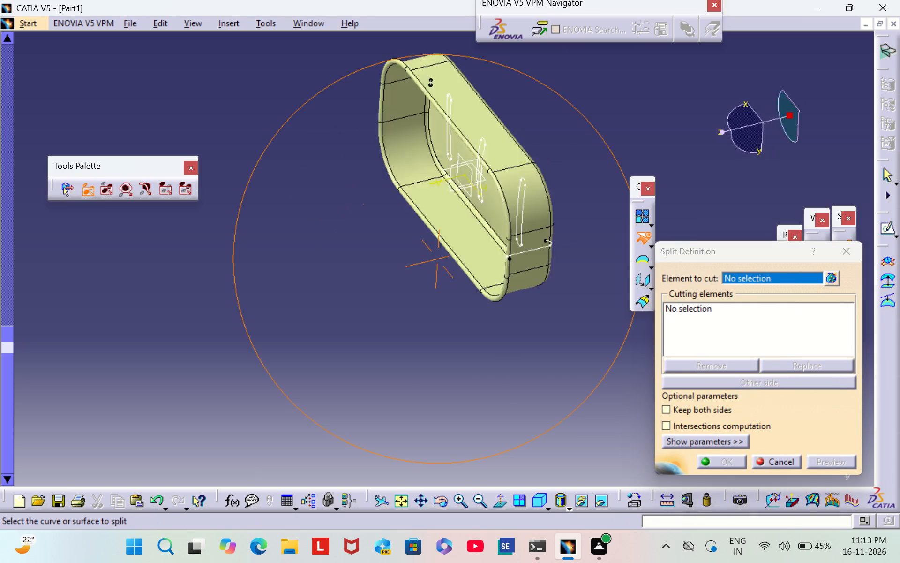
pyautogui.moveTo(422, 211); pyautogui.dragTo(564, 174, button='right')
pyautogui.moveTo(422, 211); pyautogui.dragTo(586, 168, button='middle')
pyautogui.scroll(1, 586, 168)
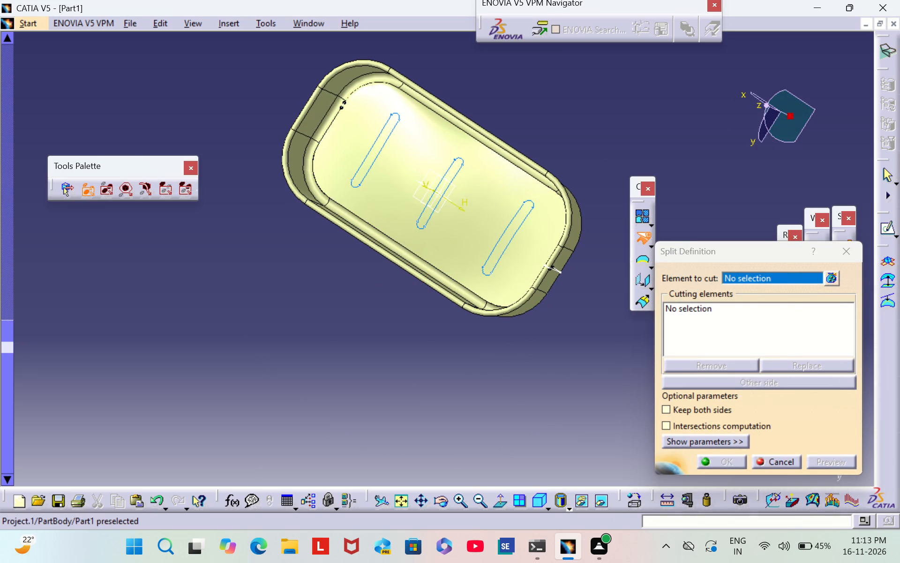
pyautogui.click(371, 166)
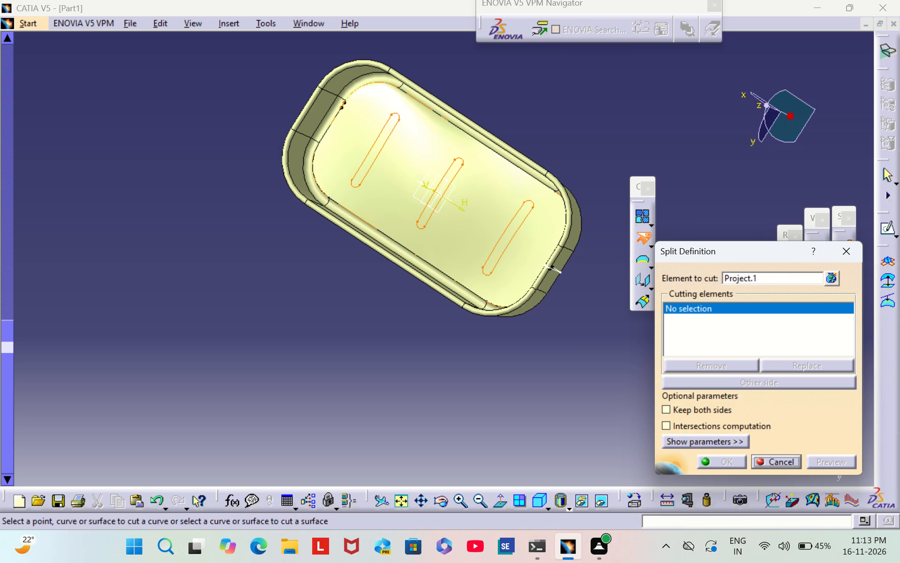
pyautogui.click(428, 217)
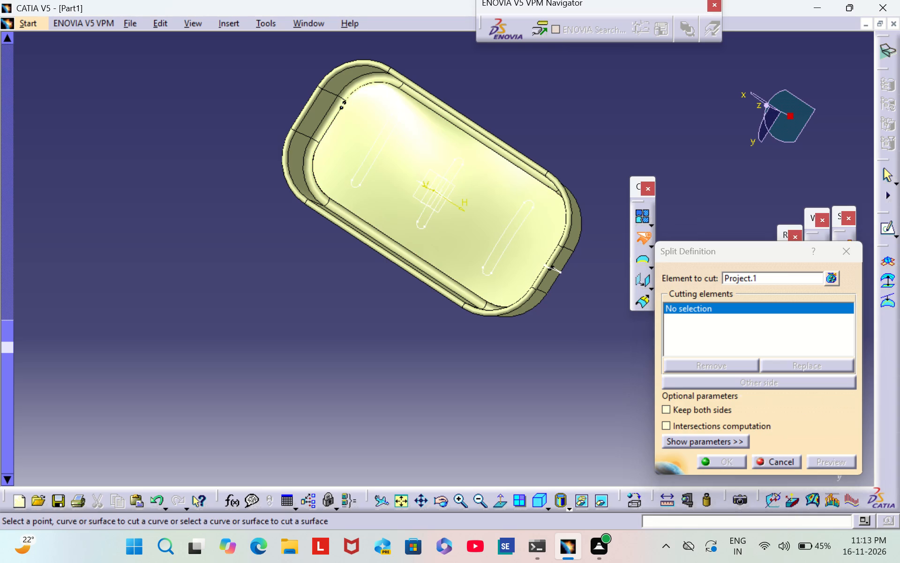
pyautogui.click(433, 213)
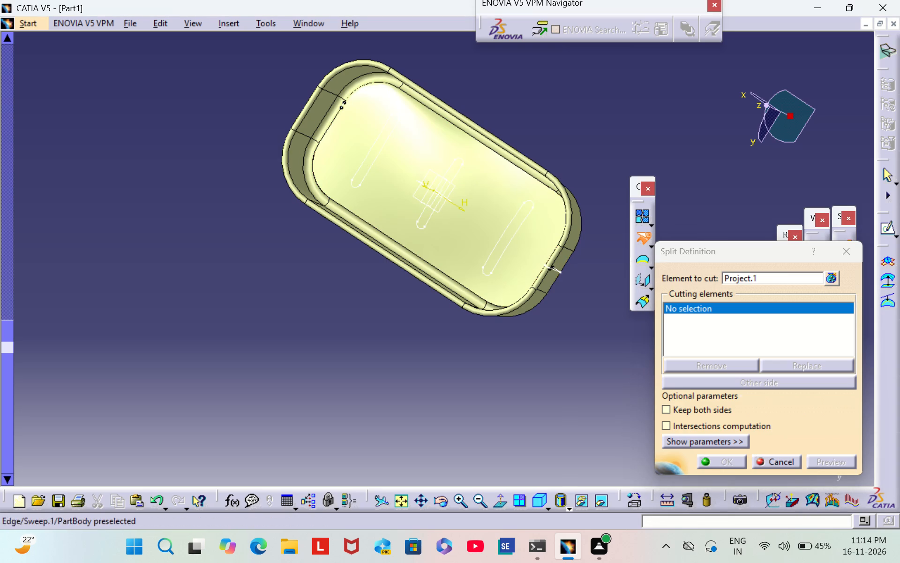
pyautogui.click(498, 250)
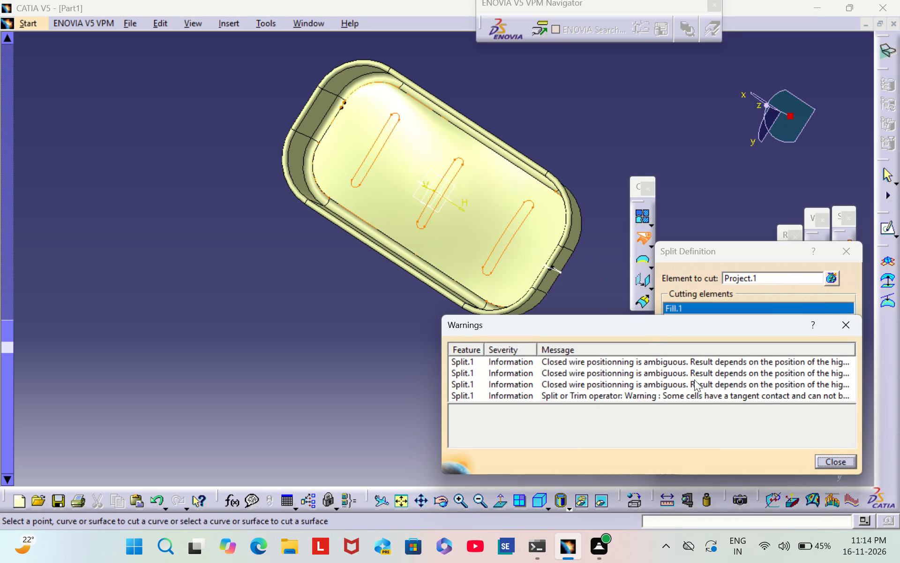
pyautogui.click(824, 456)
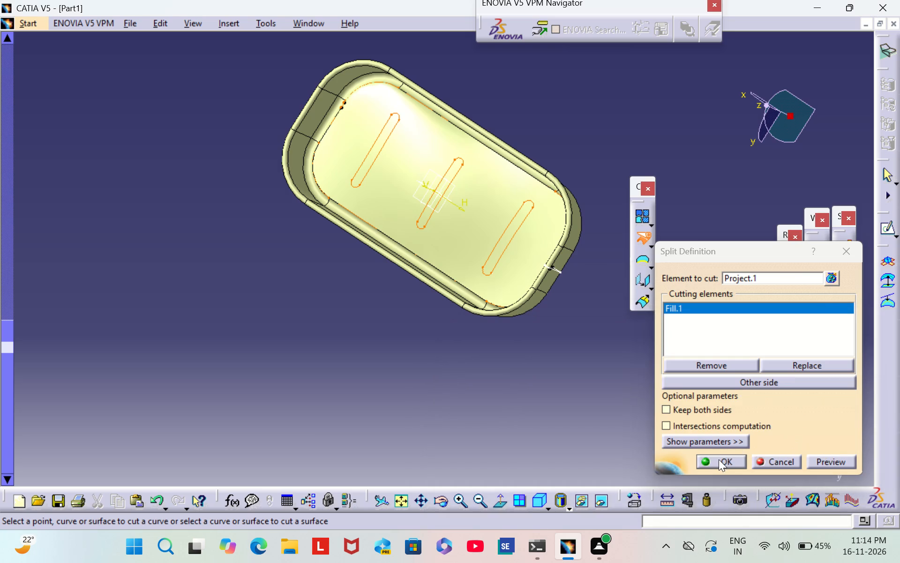
pyautogui.click(719, 459)
pyautogui.click(838, 460)
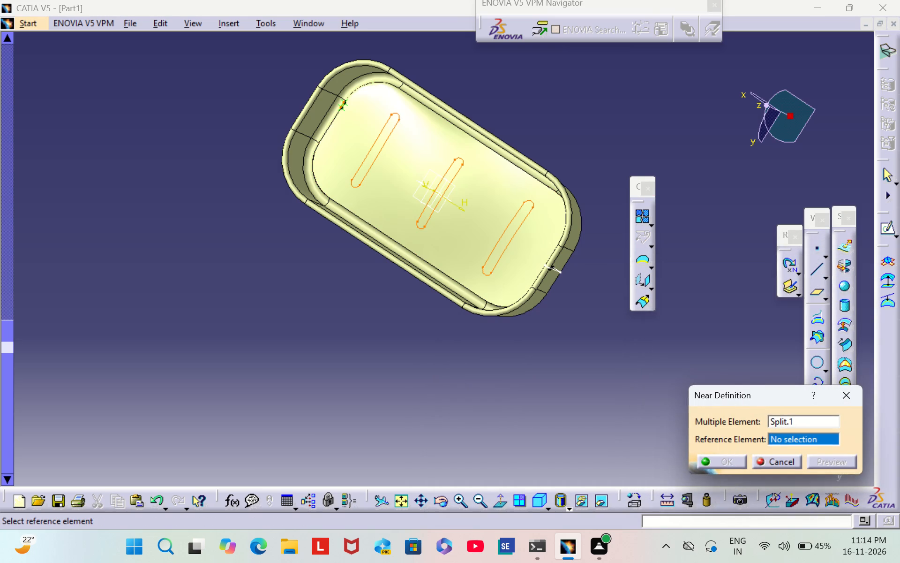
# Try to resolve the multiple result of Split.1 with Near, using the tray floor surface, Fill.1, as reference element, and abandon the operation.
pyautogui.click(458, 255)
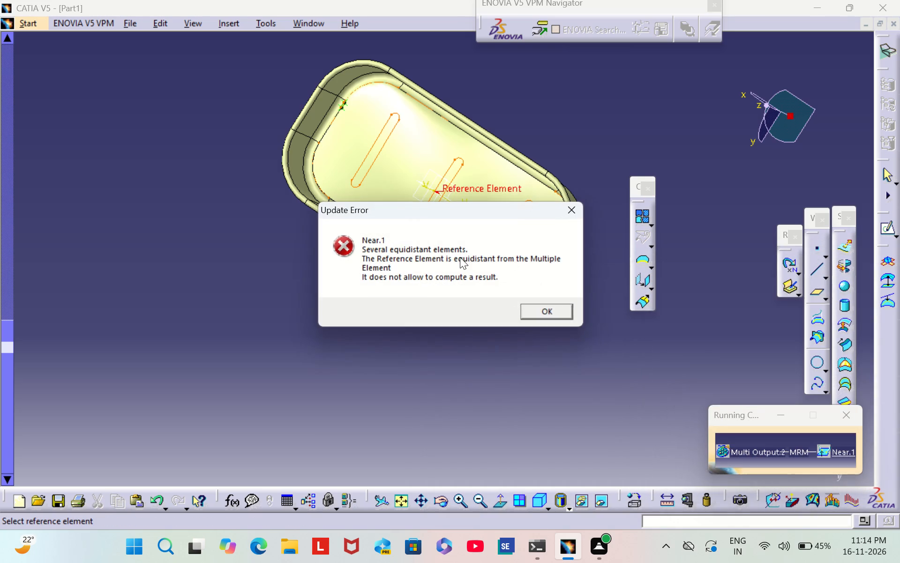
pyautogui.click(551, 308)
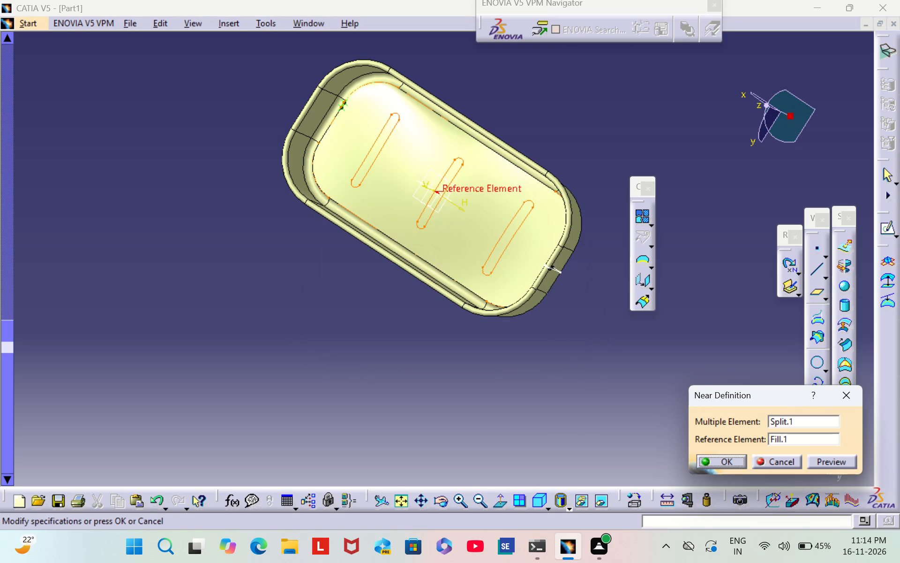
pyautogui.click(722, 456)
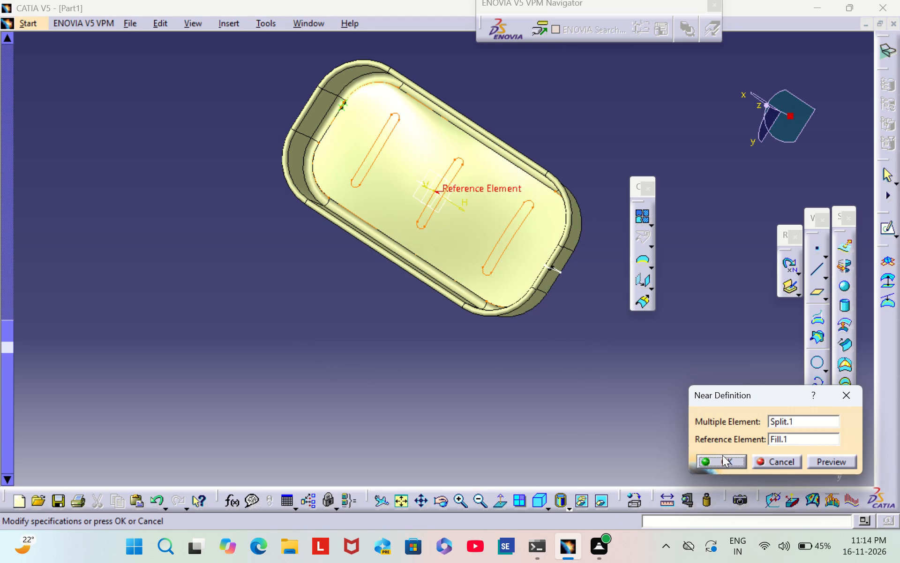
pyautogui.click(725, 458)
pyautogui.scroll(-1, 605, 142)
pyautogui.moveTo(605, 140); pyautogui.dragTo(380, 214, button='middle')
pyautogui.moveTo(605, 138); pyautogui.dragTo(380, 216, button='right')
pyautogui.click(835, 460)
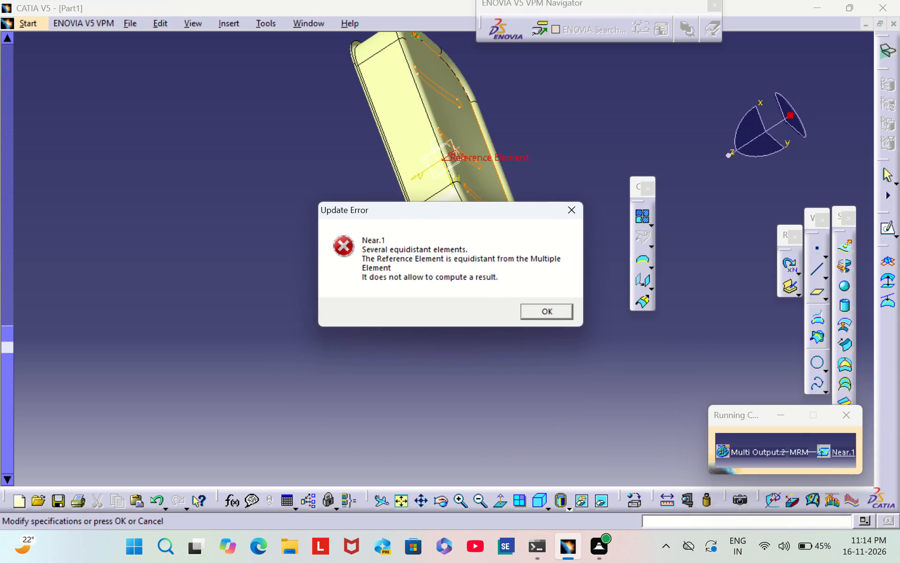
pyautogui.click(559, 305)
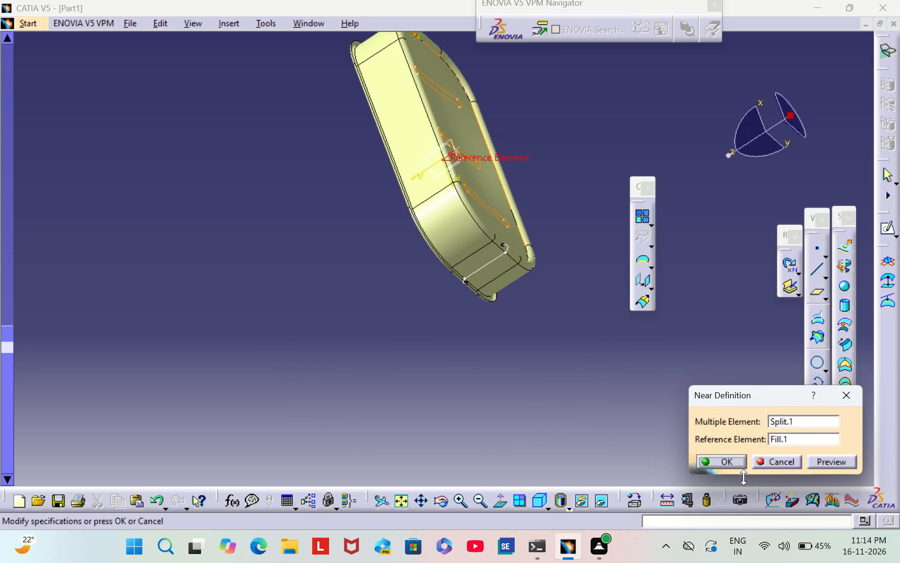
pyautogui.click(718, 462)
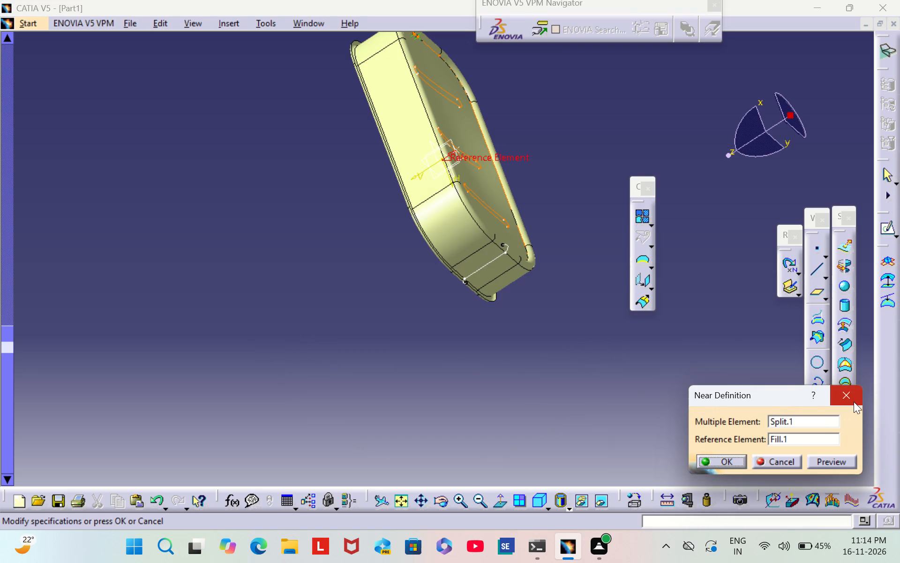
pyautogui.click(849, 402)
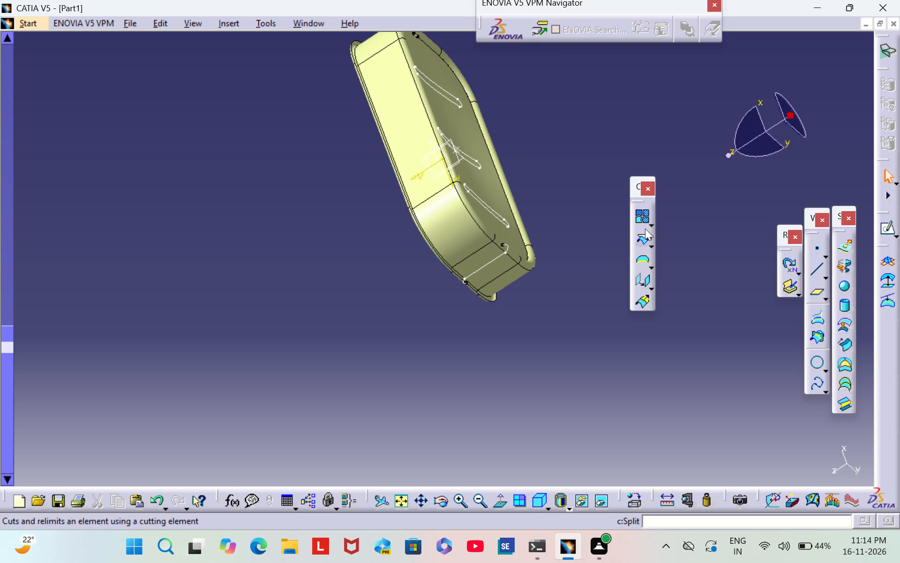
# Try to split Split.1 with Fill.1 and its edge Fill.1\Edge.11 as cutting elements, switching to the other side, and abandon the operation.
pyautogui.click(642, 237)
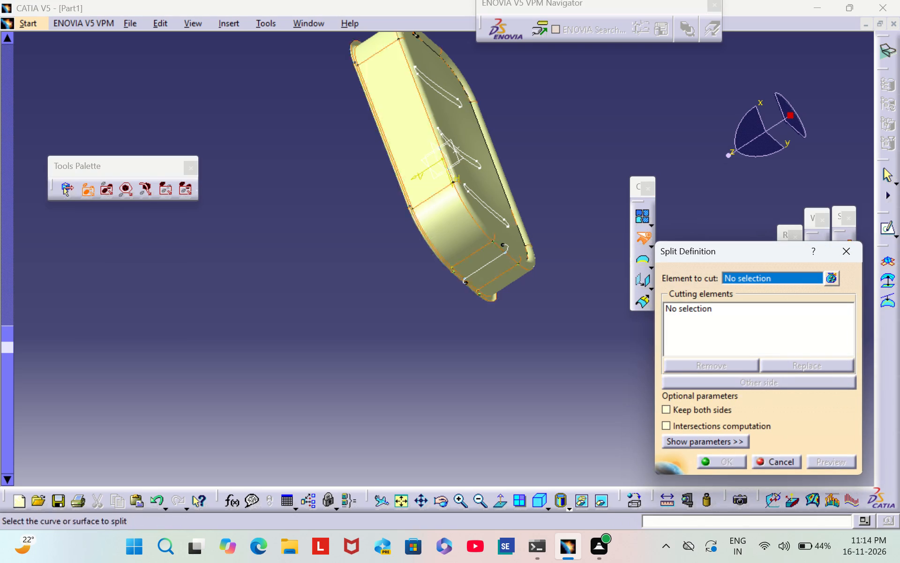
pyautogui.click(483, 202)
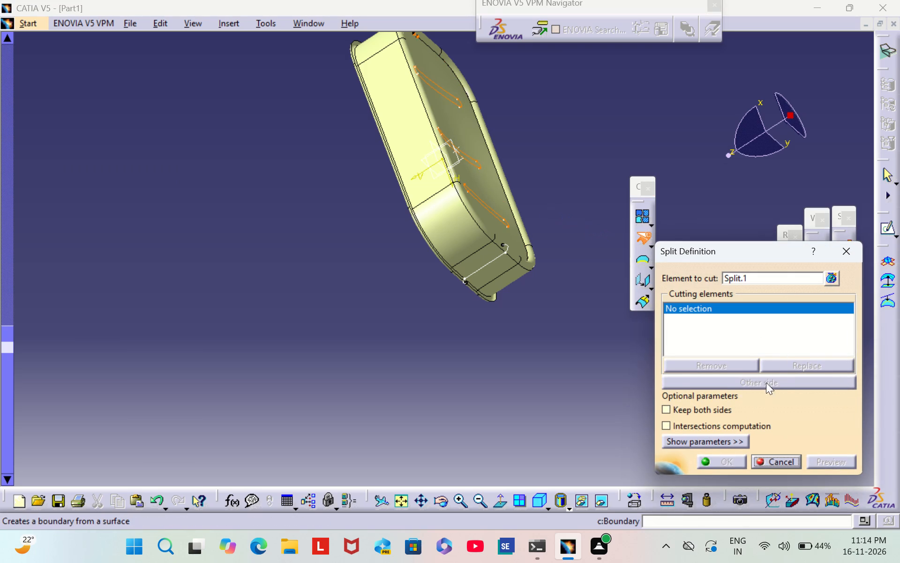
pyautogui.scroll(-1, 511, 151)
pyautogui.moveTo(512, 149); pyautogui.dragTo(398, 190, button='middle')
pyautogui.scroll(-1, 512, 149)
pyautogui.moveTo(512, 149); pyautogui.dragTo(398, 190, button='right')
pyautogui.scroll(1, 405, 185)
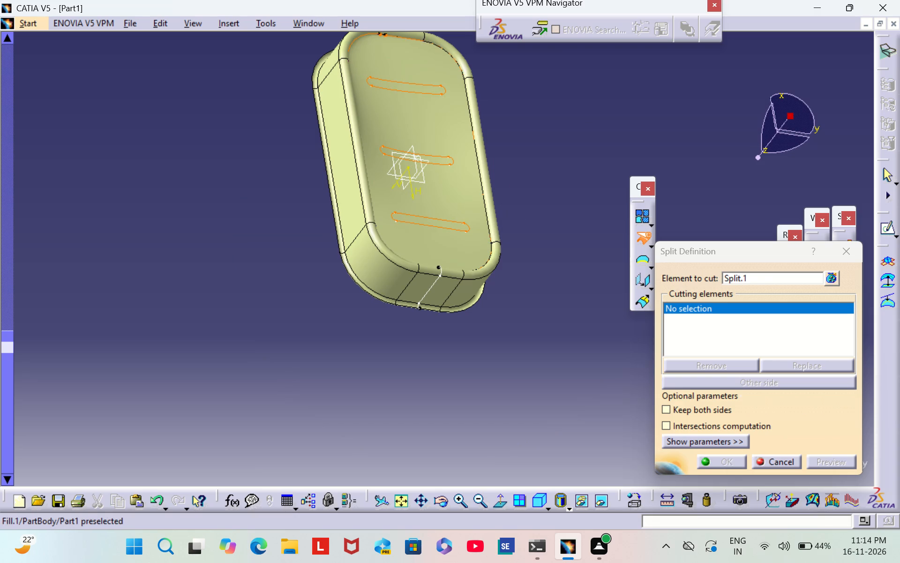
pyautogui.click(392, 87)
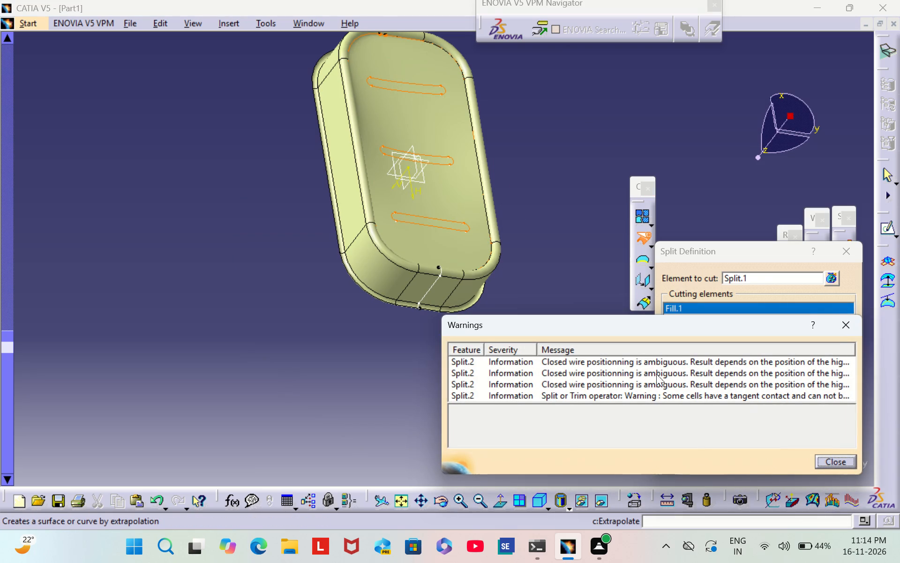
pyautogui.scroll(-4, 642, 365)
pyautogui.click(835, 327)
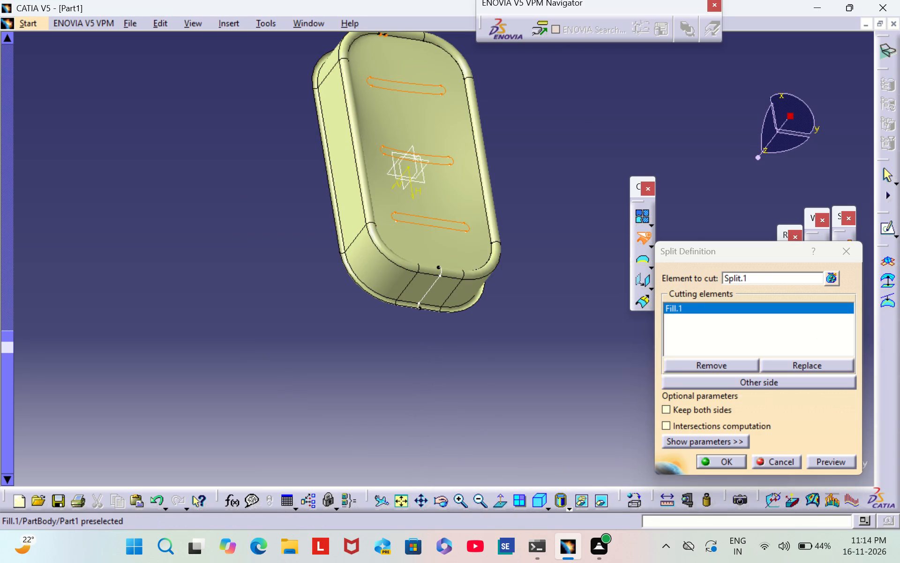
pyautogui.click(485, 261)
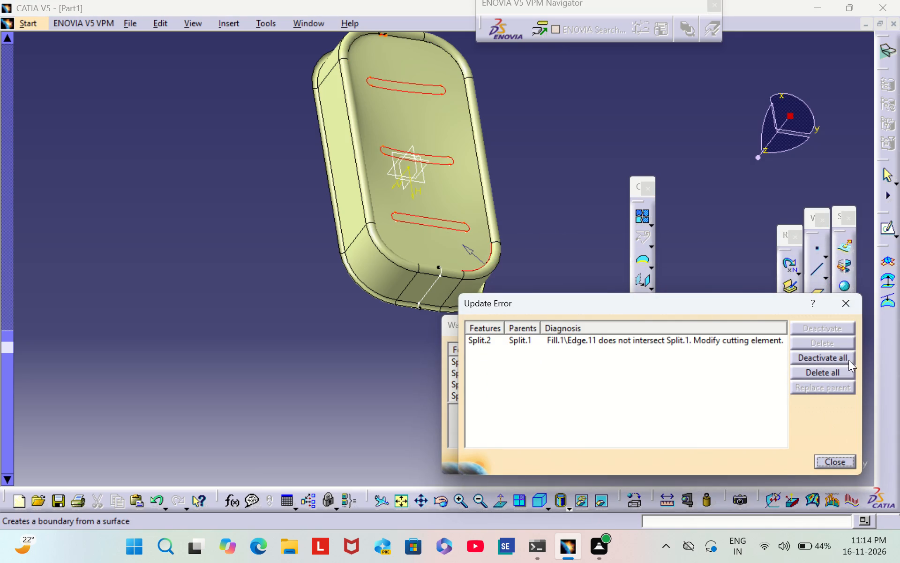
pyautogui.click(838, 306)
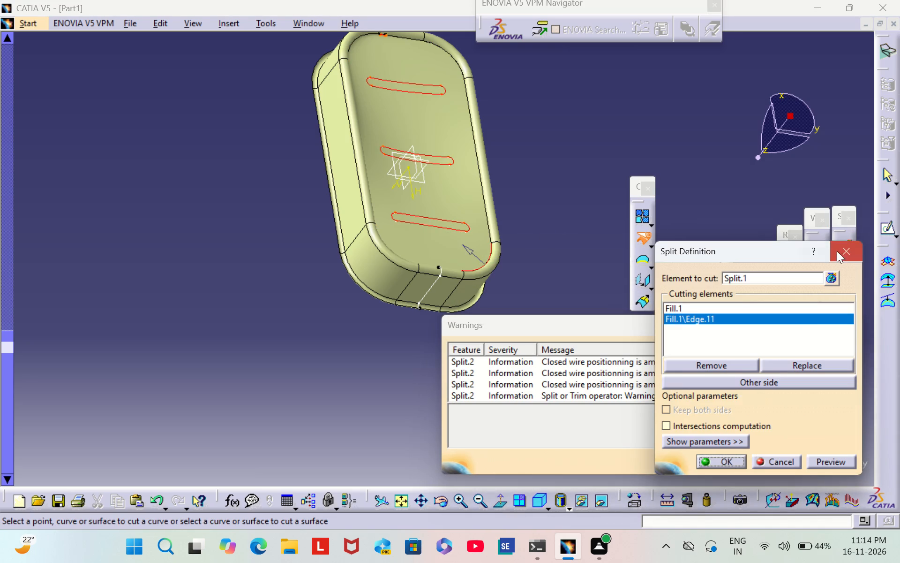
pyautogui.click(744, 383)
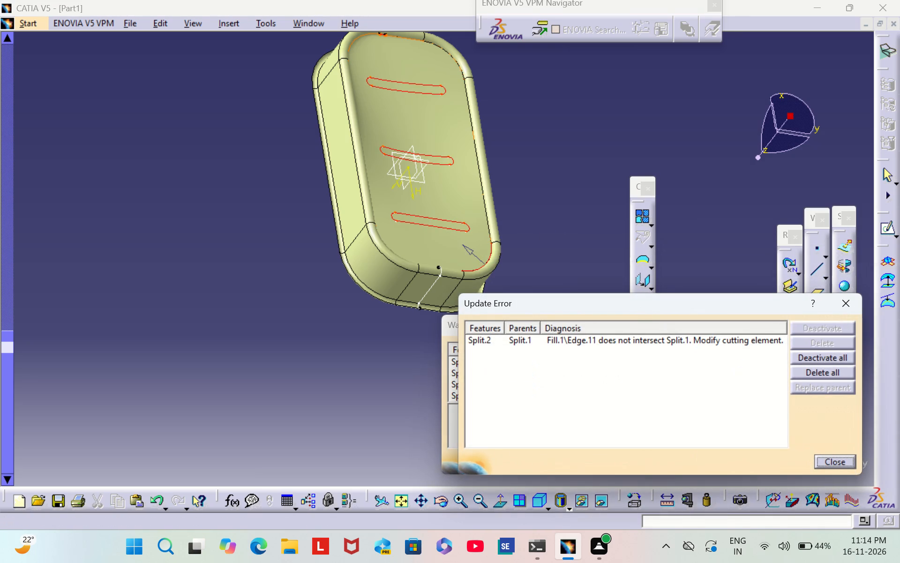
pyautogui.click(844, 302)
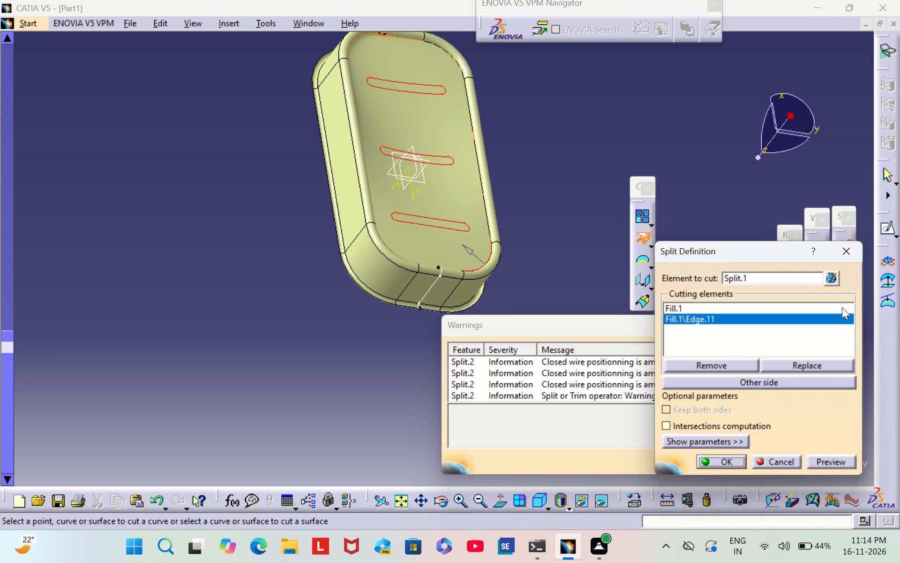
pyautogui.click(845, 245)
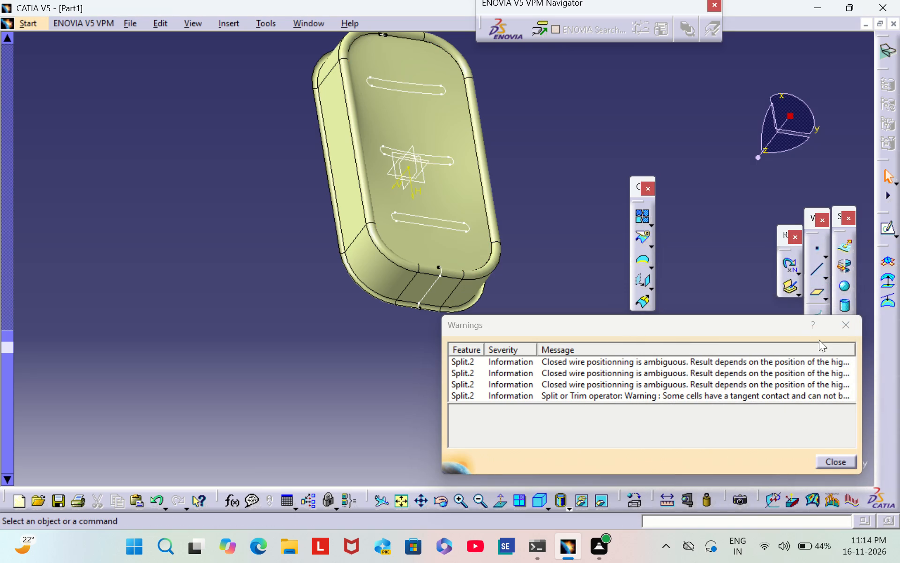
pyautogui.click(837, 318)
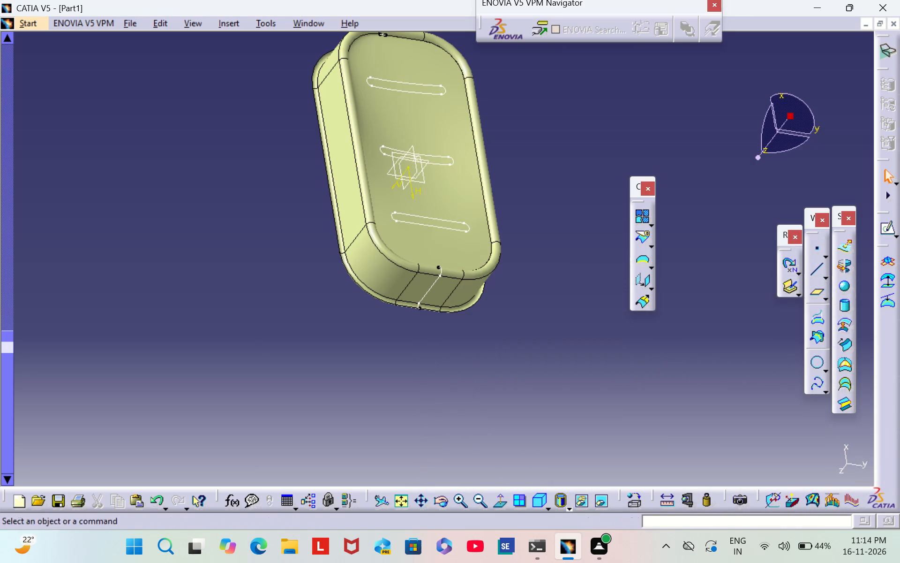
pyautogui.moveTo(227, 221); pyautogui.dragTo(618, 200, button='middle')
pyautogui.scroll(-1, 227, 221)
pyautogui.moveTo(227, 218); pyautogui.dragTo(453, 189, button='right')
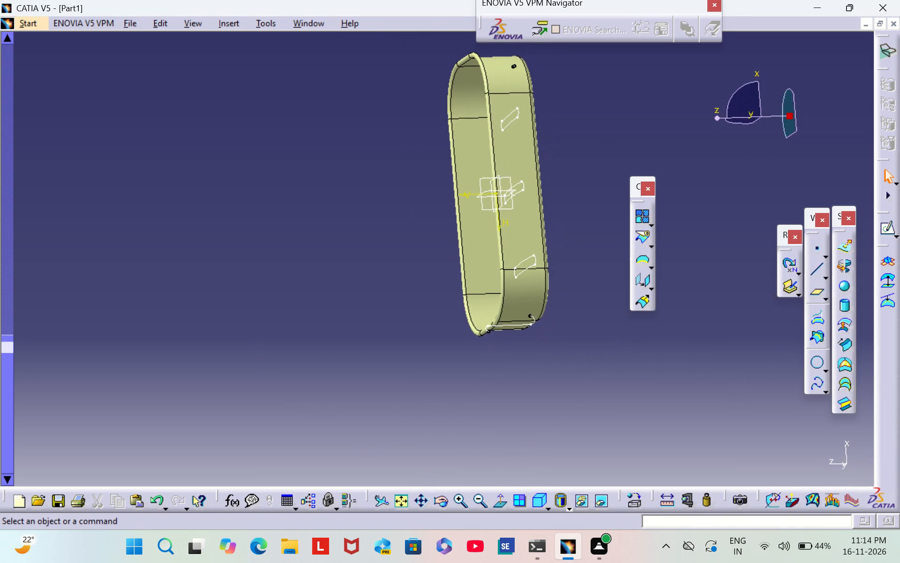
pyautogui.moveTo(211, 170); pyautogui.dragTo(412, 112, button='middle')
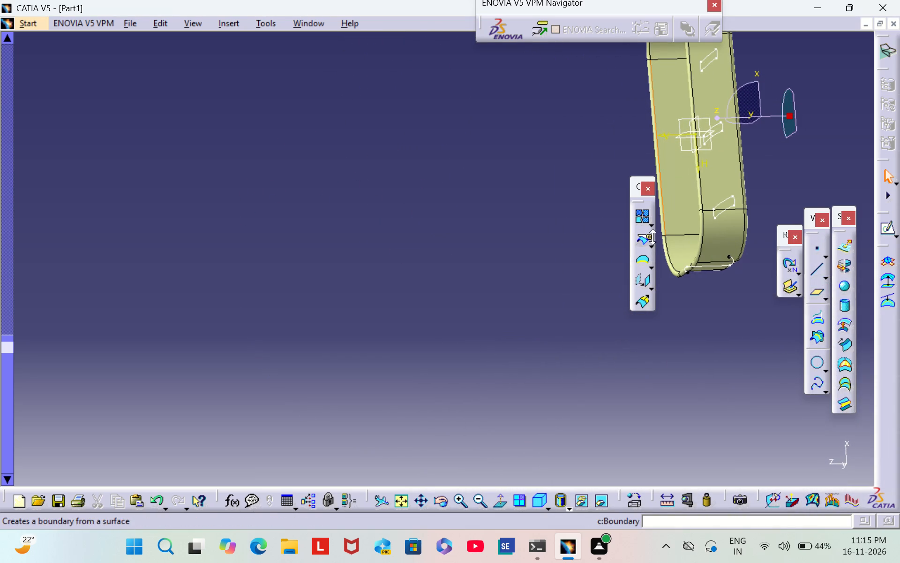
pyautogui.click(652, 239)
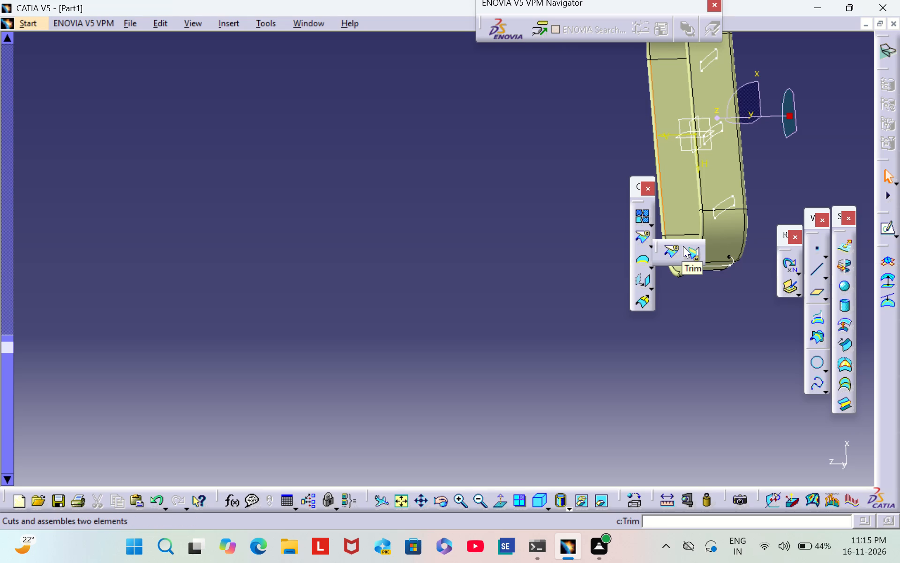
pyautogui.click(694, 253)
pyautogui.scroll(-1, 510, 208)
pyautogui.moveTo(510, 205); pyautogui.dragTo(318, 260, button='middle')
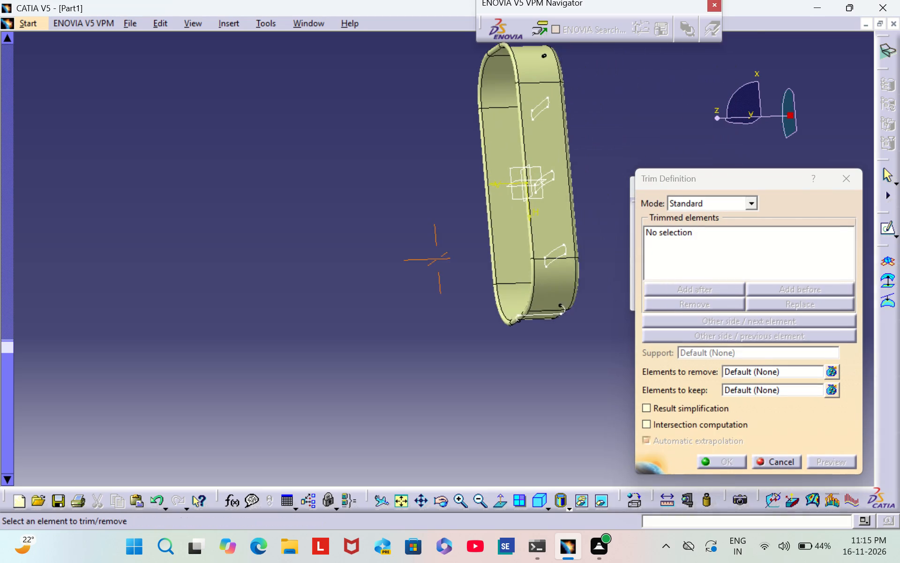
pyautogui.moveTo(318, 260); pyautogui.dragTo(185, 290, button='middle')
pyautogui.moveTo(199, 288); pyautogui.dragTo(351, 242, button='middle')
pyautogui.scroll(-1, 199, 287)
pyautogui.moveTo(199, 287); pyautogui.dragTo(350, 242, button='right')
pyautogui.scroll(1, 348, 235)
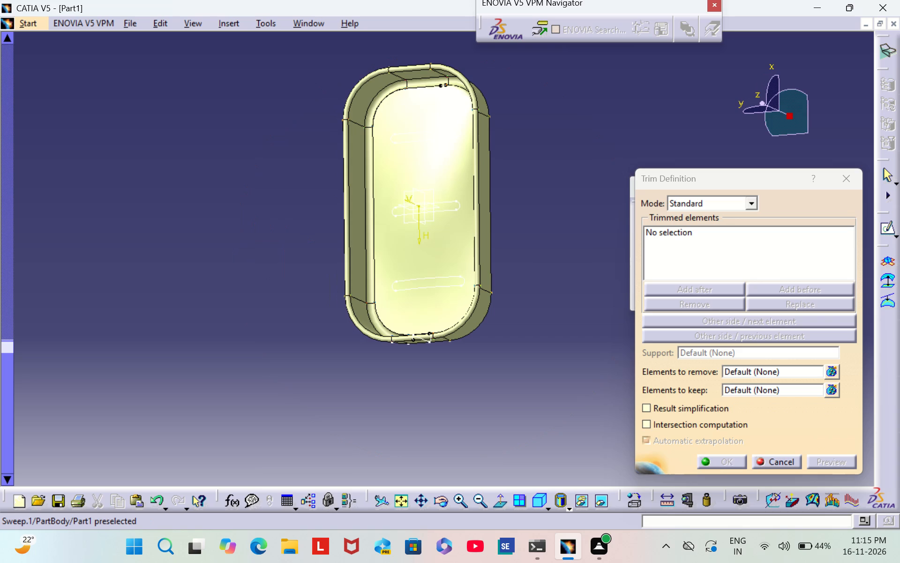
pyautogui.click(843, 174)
# Undo the split of the projected hole outlines and the hiding of the extruded hole walls, Extrude.1.
pyautogui.scroll(-1, 539, 188)
pyautogui.moveTo(539, 188); pyautogui.dragTo(295, 241, button='middle')
pyautogui.moveTo(539, 187); pyautogui.dragTo(295, 241, button='right')
pyautogui.hotkey('ctrl', 'z')
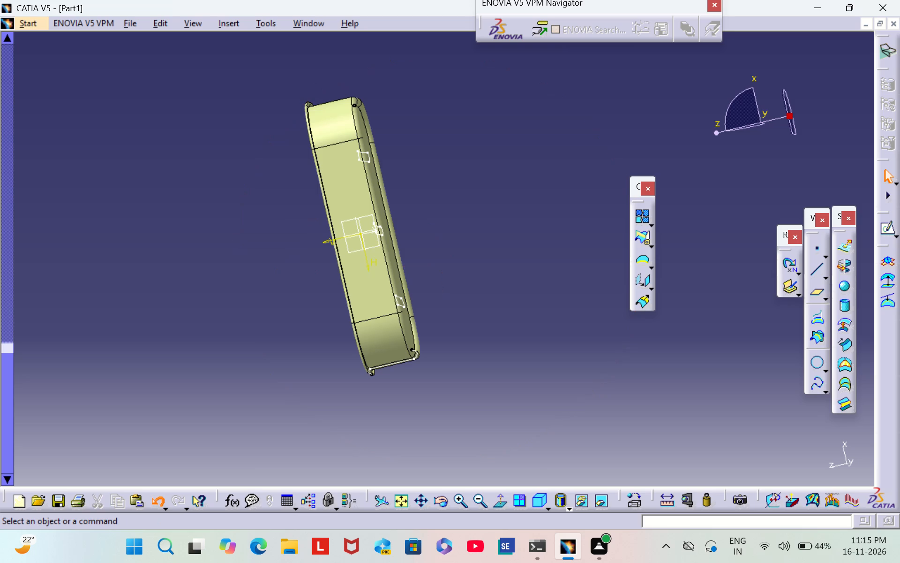
pyautogui.hotkey('ctrl', 'z')
# Examine from several angles how the extruded hole walls meet the tray floor surface.
pyautogui.scroll(-2, 234, 341)
pyautogui.moveTo(234, 340); pyautogui.dragTo(381, 272, button='middle')
pyautogui.moveTo(234, 339); pyautogui.dragTo(381, 272, button='right')
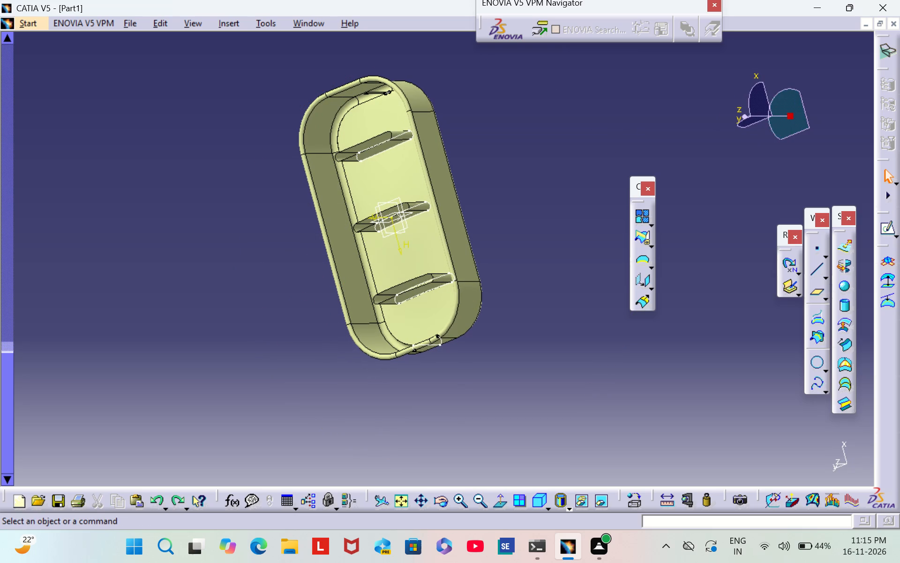
pyautogui.scroll(-1, 207, 236)
pyautogui.moveTo(207, 236); pyautogui.dragTo(311, 200, button='middle')
pyautogui.scroll(-1, 207, 235)
pyautogui.moveTo(208, 235); pyautogui.dragTo(311, 200, button='right')
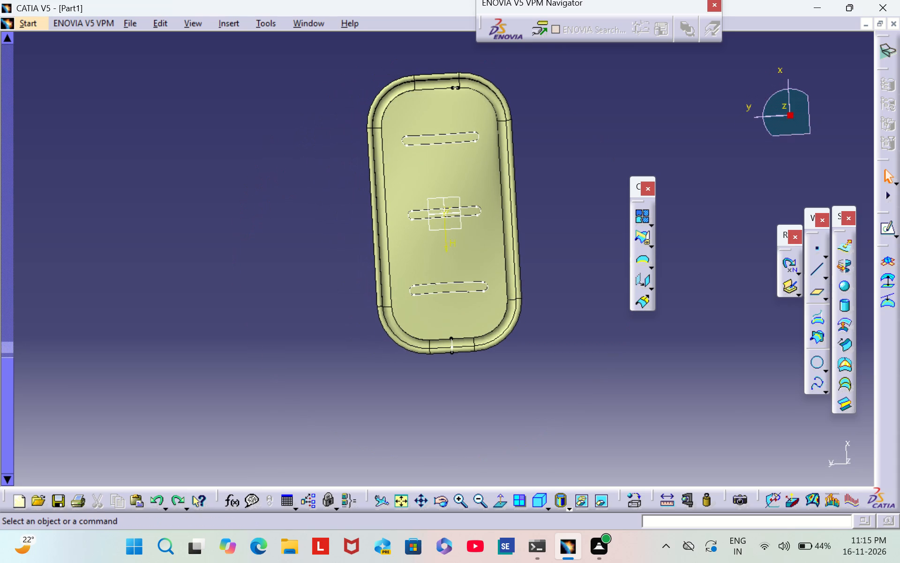
pyautogui.scroll(-1, 534, 140)
pyautogui.moveTo(535, 140); pyautogui.dragTo(405, 219, button='middle')
pyautogui.moveTo(533, 138); pyautogui.dragTo(406, 218, button='right')
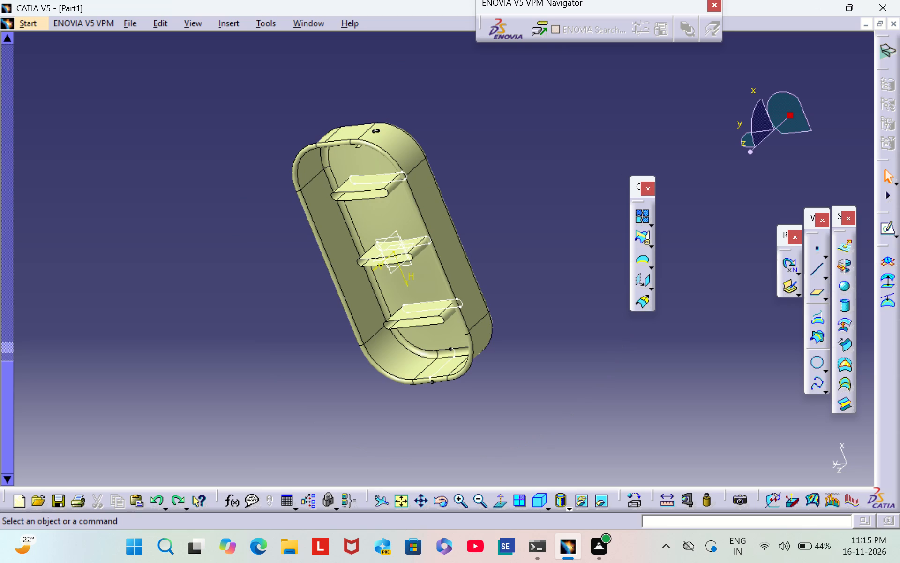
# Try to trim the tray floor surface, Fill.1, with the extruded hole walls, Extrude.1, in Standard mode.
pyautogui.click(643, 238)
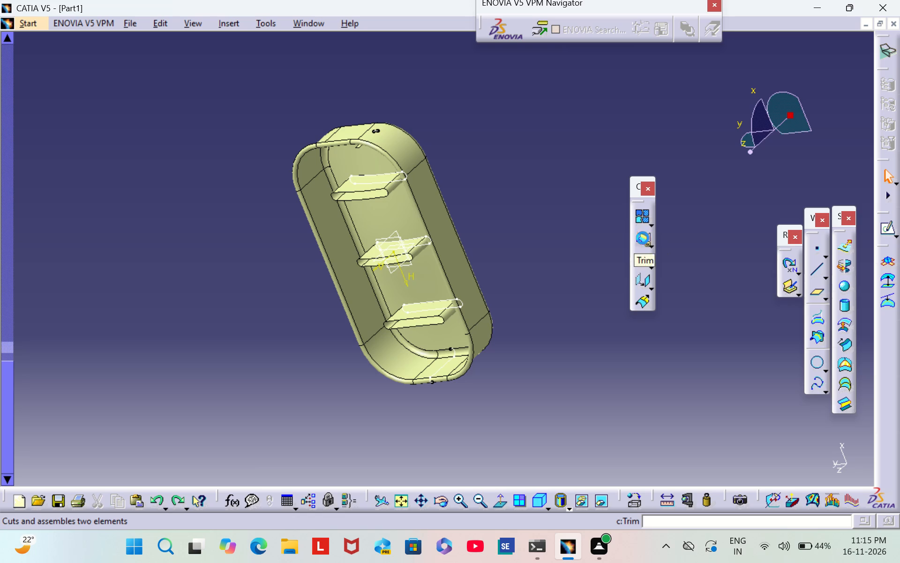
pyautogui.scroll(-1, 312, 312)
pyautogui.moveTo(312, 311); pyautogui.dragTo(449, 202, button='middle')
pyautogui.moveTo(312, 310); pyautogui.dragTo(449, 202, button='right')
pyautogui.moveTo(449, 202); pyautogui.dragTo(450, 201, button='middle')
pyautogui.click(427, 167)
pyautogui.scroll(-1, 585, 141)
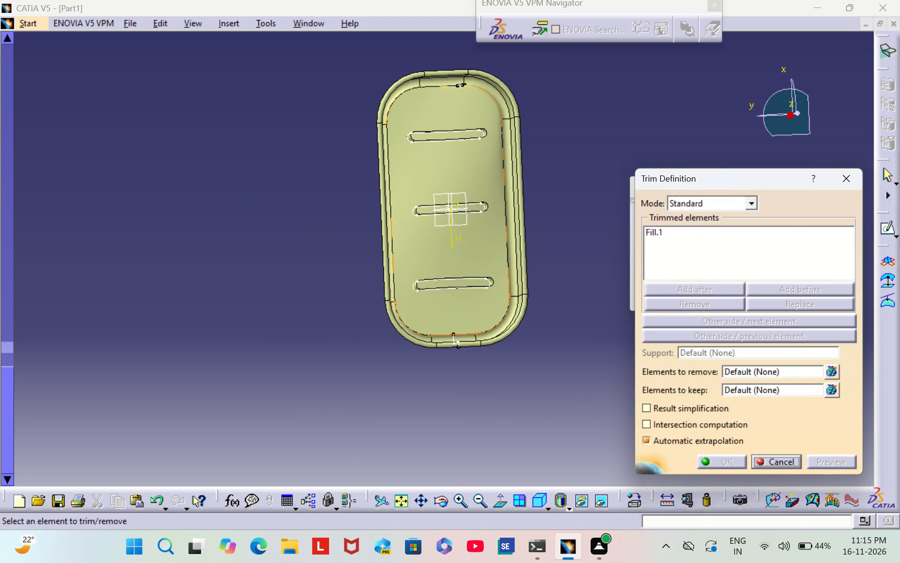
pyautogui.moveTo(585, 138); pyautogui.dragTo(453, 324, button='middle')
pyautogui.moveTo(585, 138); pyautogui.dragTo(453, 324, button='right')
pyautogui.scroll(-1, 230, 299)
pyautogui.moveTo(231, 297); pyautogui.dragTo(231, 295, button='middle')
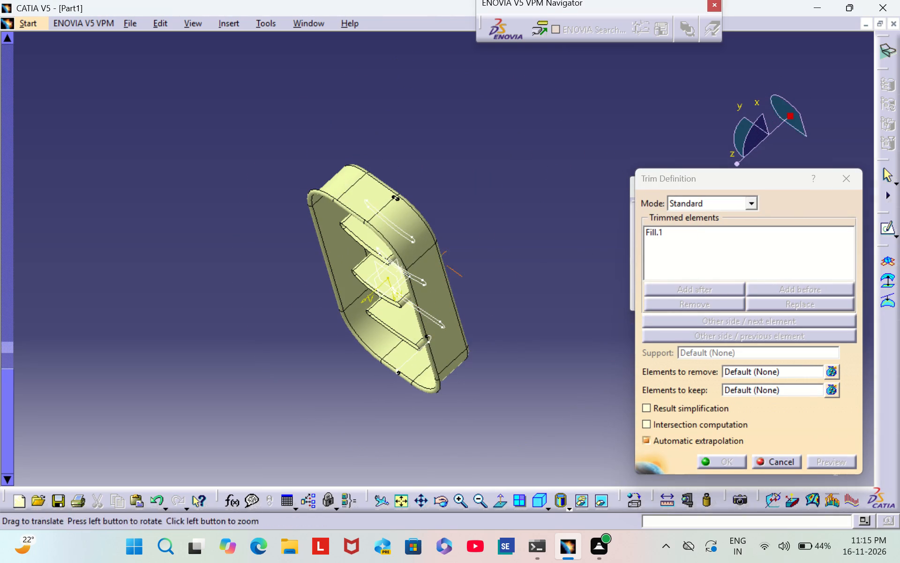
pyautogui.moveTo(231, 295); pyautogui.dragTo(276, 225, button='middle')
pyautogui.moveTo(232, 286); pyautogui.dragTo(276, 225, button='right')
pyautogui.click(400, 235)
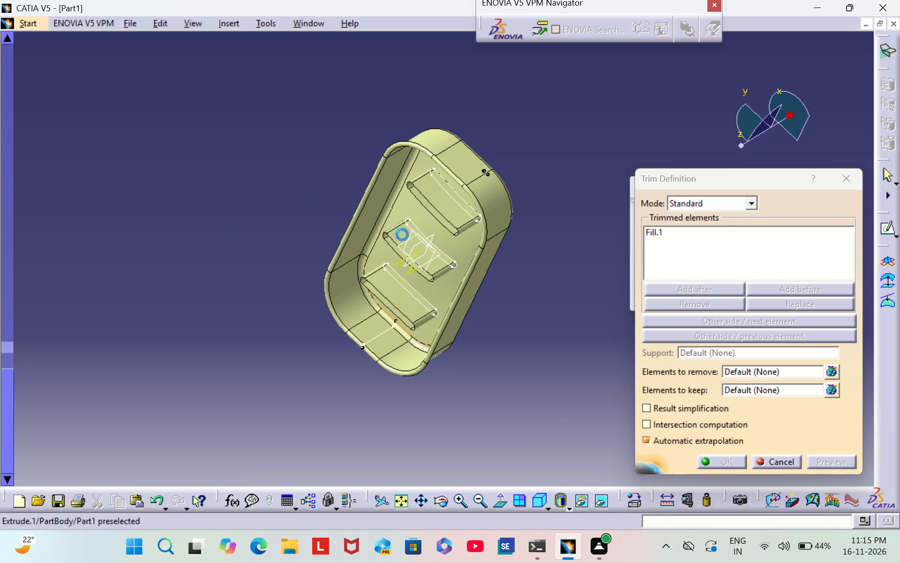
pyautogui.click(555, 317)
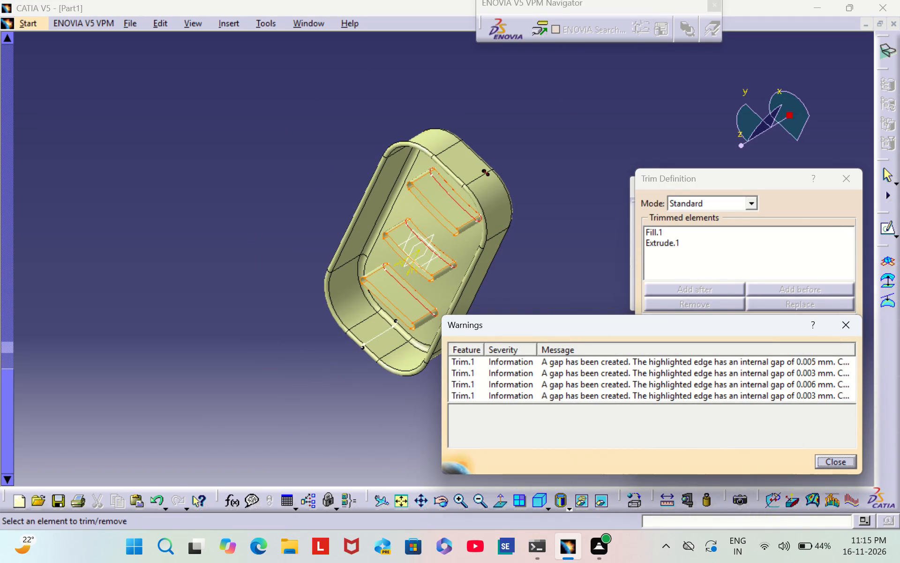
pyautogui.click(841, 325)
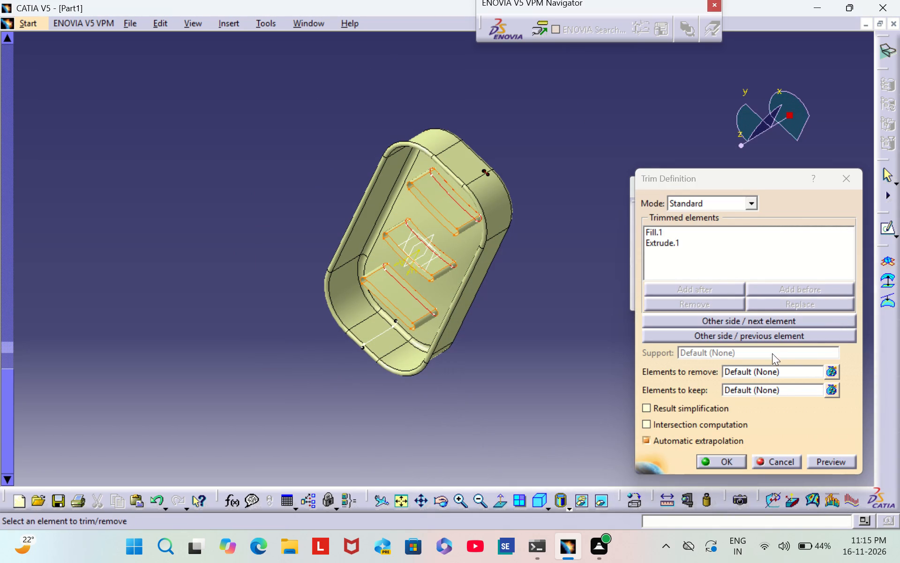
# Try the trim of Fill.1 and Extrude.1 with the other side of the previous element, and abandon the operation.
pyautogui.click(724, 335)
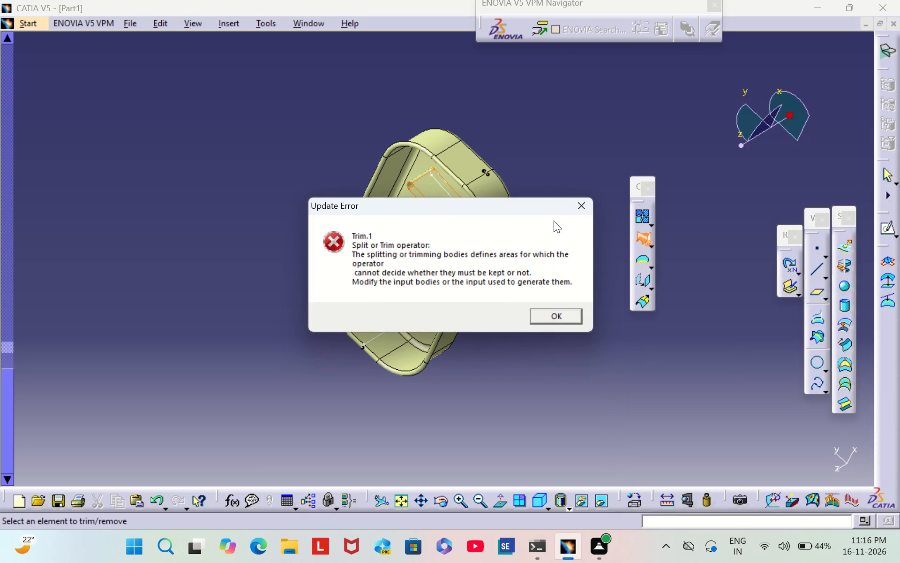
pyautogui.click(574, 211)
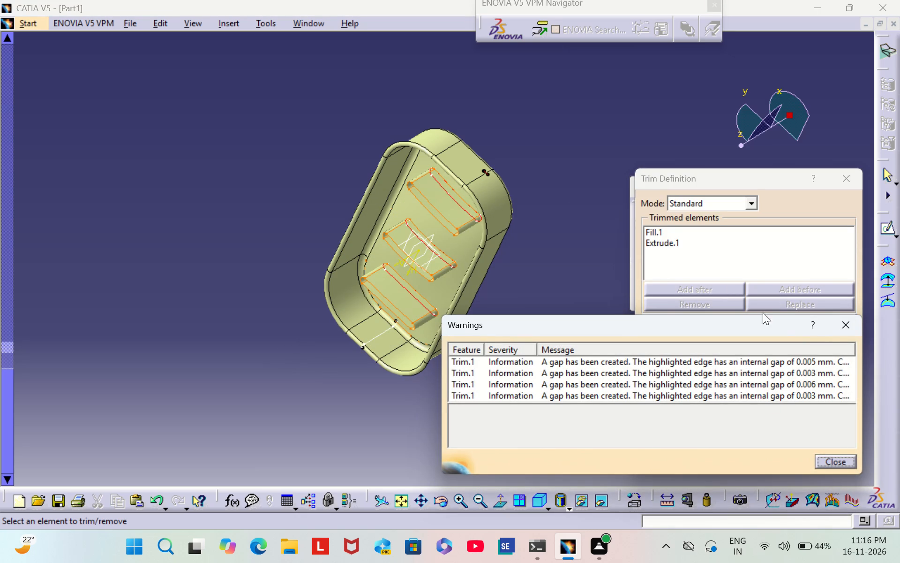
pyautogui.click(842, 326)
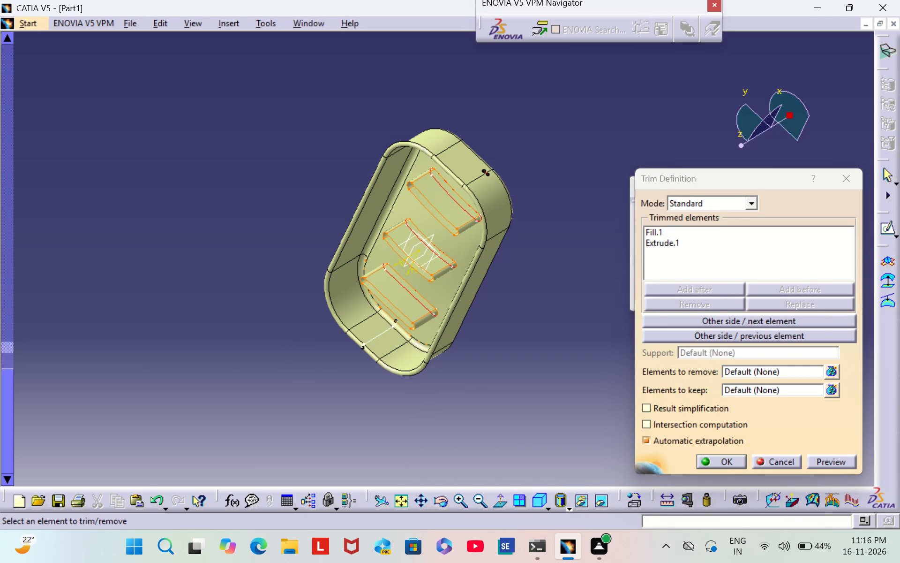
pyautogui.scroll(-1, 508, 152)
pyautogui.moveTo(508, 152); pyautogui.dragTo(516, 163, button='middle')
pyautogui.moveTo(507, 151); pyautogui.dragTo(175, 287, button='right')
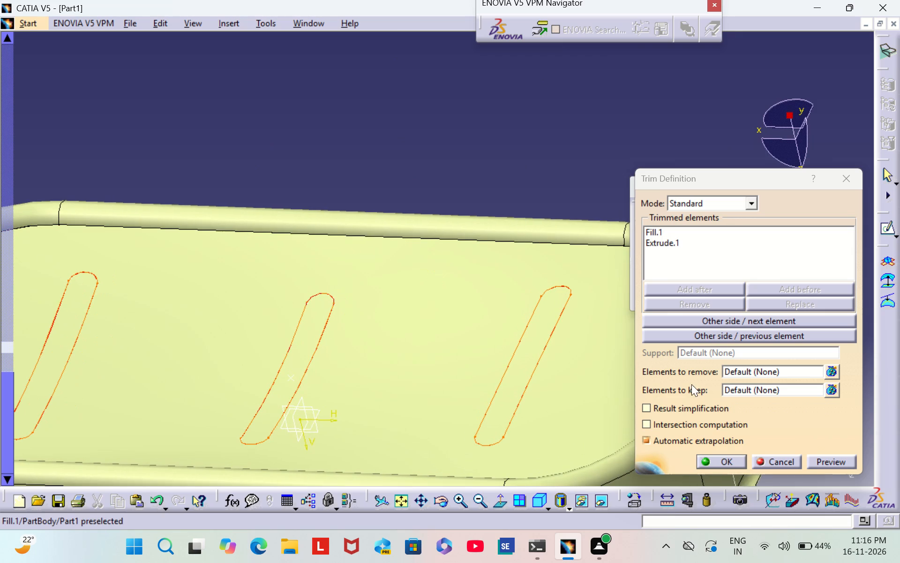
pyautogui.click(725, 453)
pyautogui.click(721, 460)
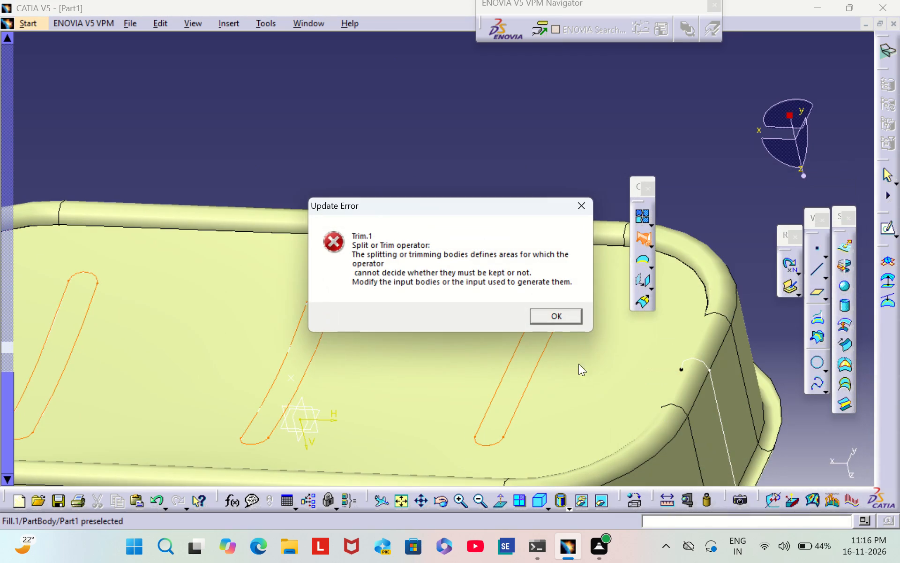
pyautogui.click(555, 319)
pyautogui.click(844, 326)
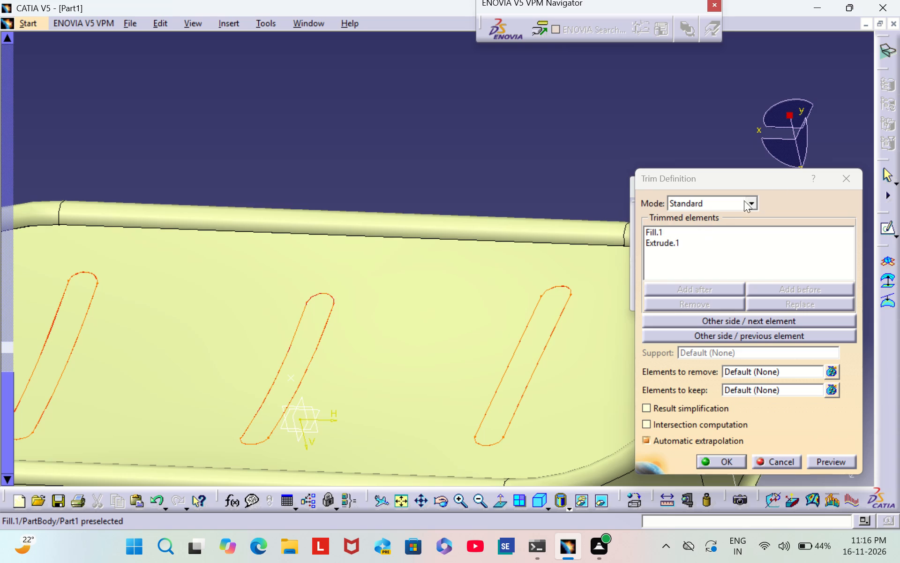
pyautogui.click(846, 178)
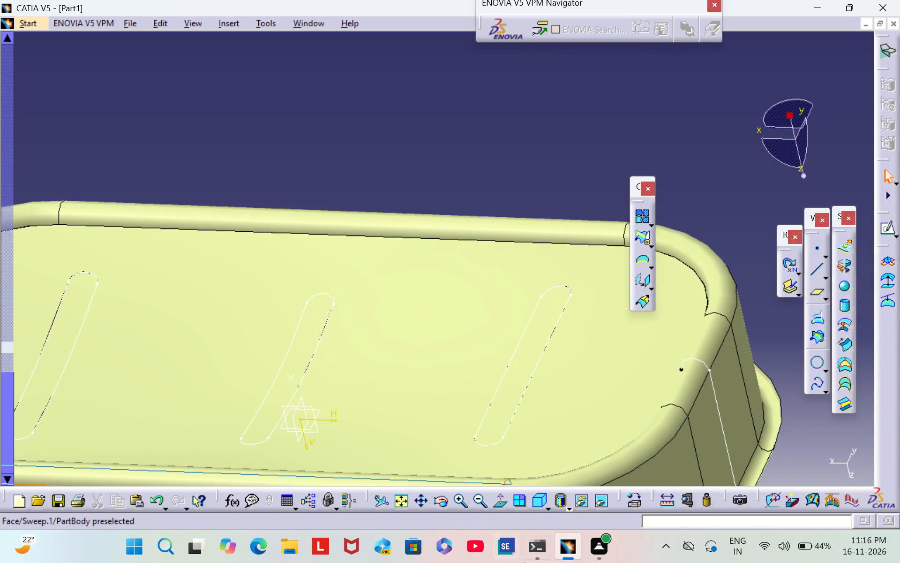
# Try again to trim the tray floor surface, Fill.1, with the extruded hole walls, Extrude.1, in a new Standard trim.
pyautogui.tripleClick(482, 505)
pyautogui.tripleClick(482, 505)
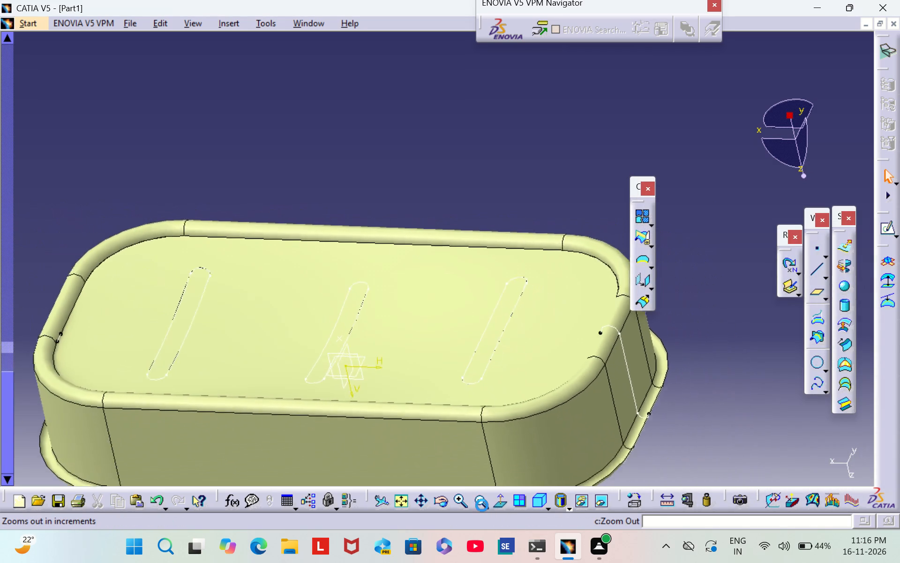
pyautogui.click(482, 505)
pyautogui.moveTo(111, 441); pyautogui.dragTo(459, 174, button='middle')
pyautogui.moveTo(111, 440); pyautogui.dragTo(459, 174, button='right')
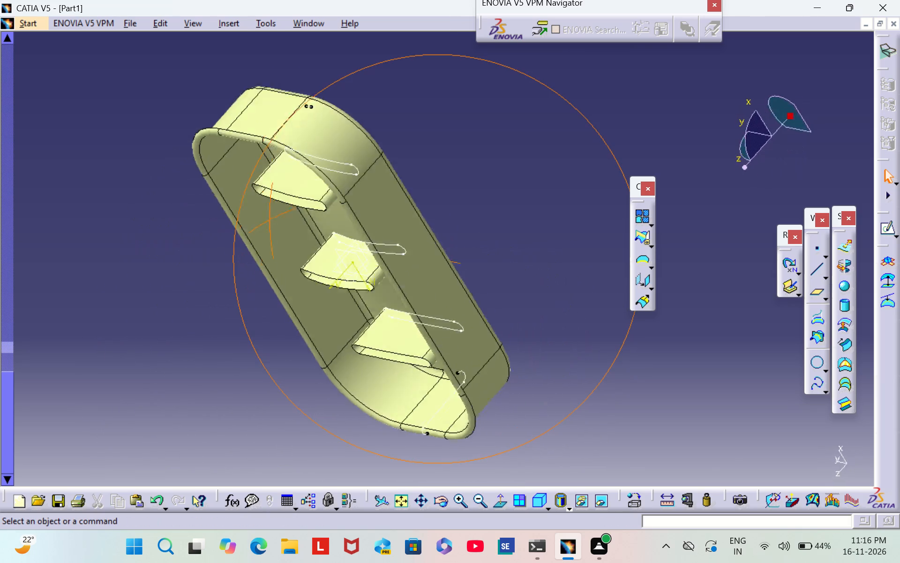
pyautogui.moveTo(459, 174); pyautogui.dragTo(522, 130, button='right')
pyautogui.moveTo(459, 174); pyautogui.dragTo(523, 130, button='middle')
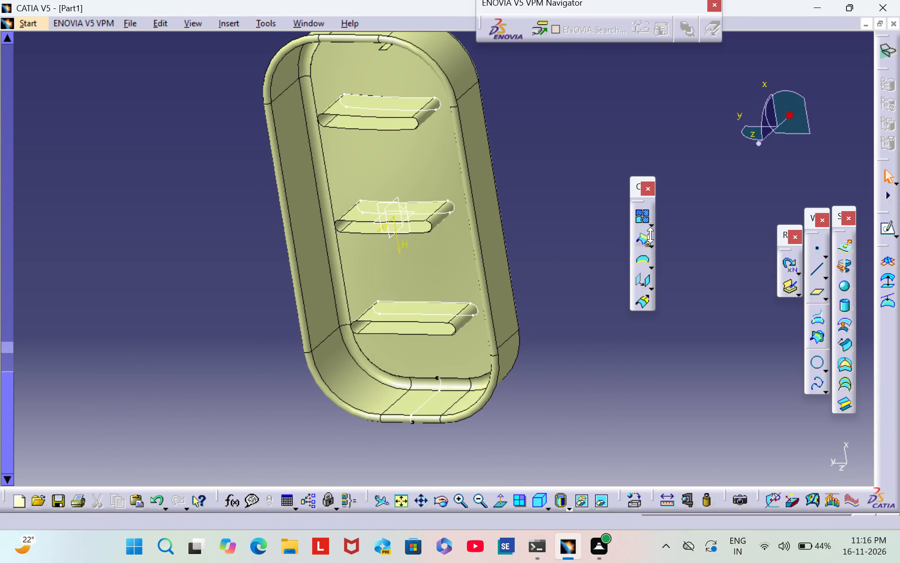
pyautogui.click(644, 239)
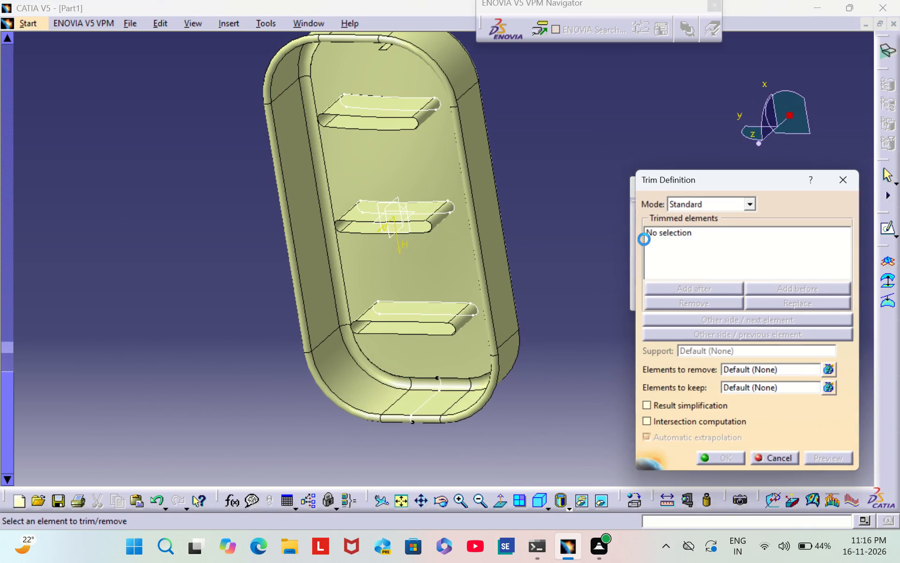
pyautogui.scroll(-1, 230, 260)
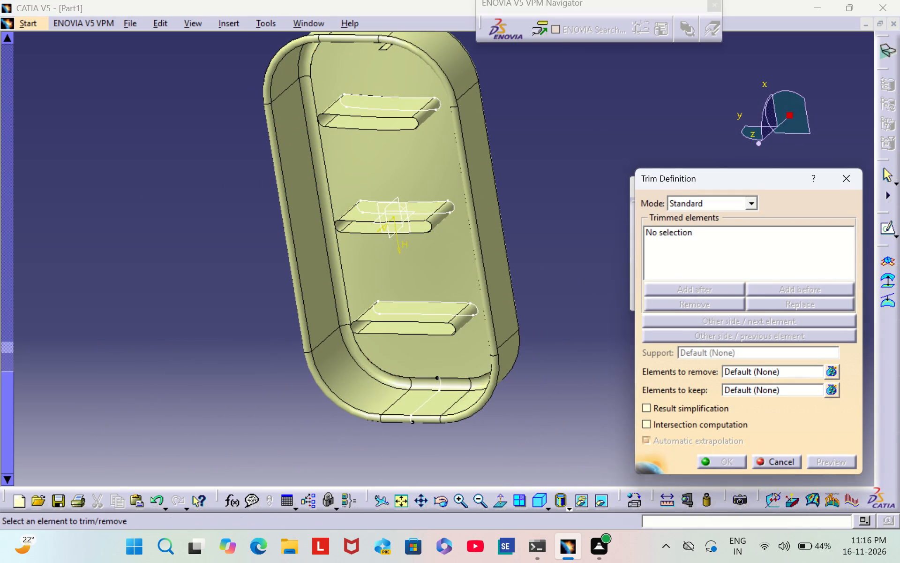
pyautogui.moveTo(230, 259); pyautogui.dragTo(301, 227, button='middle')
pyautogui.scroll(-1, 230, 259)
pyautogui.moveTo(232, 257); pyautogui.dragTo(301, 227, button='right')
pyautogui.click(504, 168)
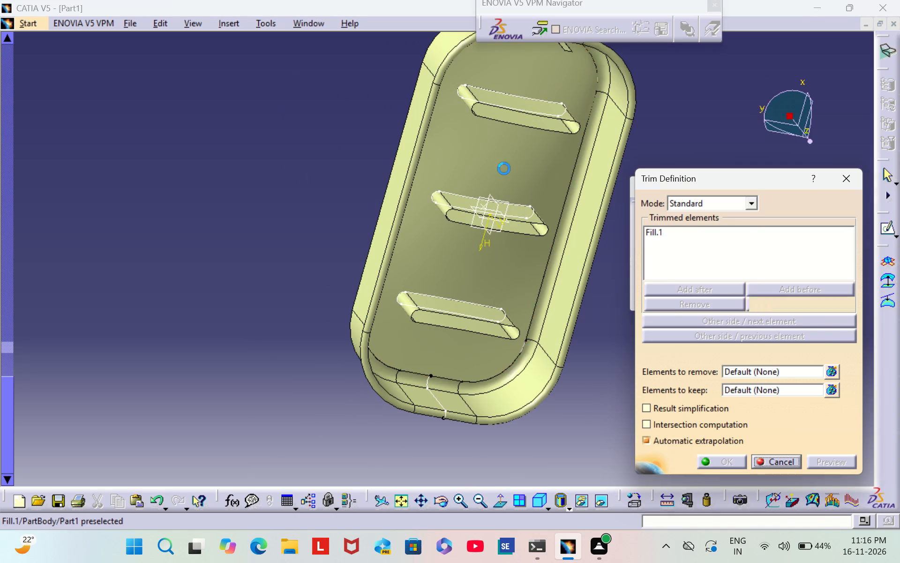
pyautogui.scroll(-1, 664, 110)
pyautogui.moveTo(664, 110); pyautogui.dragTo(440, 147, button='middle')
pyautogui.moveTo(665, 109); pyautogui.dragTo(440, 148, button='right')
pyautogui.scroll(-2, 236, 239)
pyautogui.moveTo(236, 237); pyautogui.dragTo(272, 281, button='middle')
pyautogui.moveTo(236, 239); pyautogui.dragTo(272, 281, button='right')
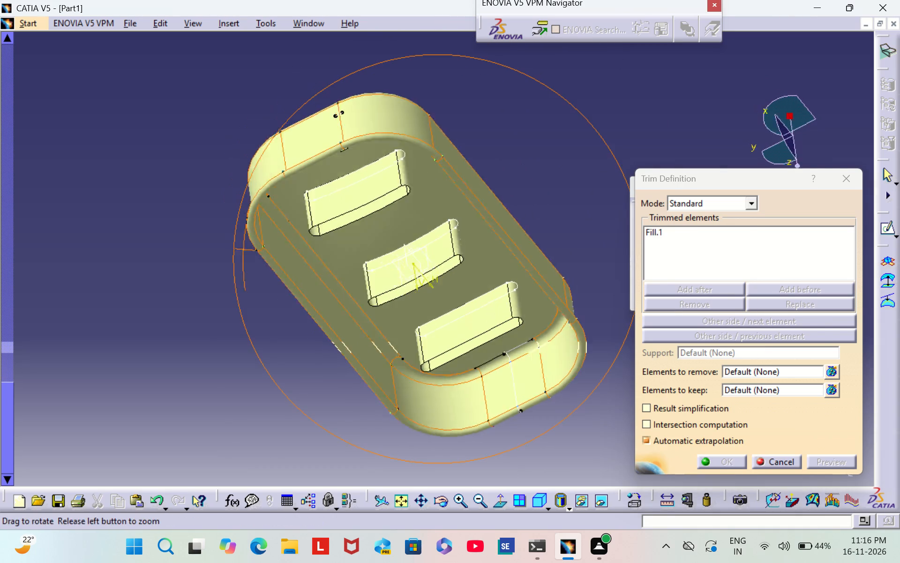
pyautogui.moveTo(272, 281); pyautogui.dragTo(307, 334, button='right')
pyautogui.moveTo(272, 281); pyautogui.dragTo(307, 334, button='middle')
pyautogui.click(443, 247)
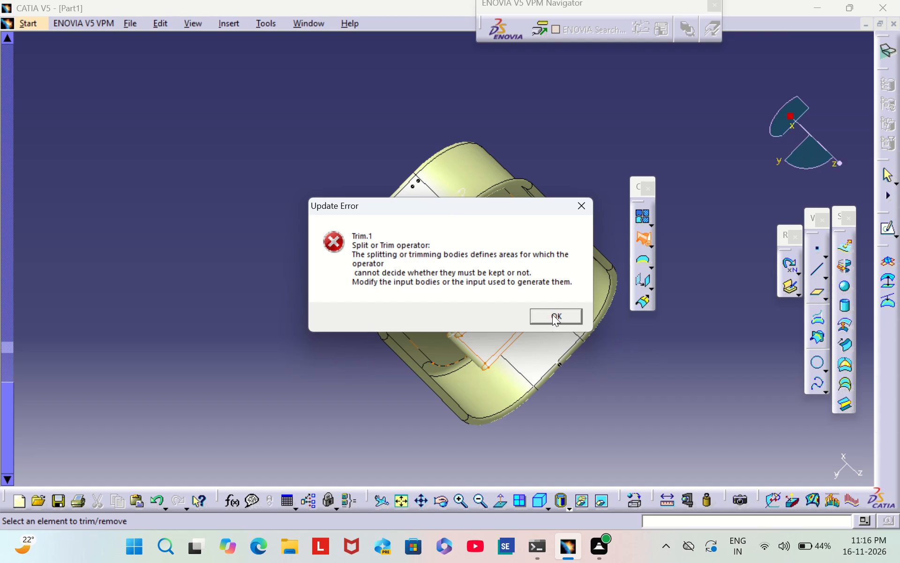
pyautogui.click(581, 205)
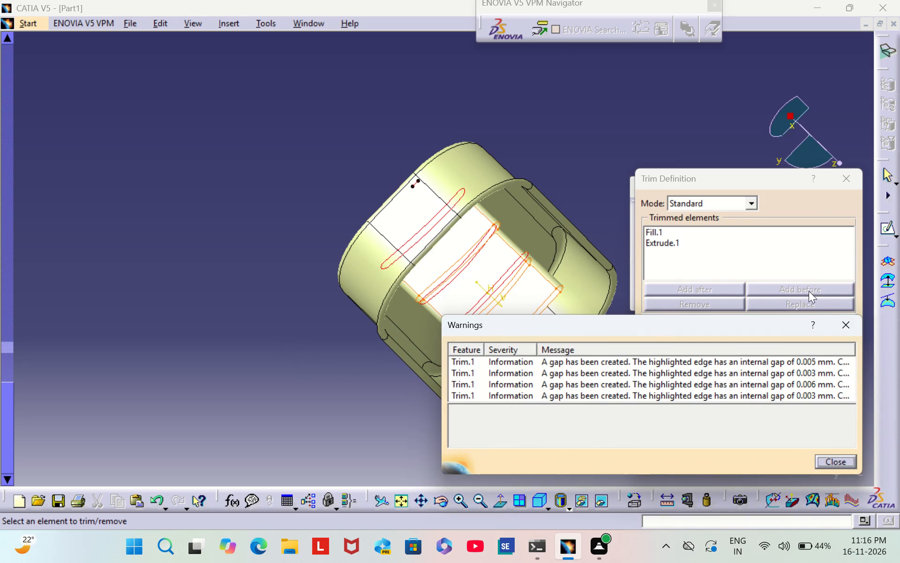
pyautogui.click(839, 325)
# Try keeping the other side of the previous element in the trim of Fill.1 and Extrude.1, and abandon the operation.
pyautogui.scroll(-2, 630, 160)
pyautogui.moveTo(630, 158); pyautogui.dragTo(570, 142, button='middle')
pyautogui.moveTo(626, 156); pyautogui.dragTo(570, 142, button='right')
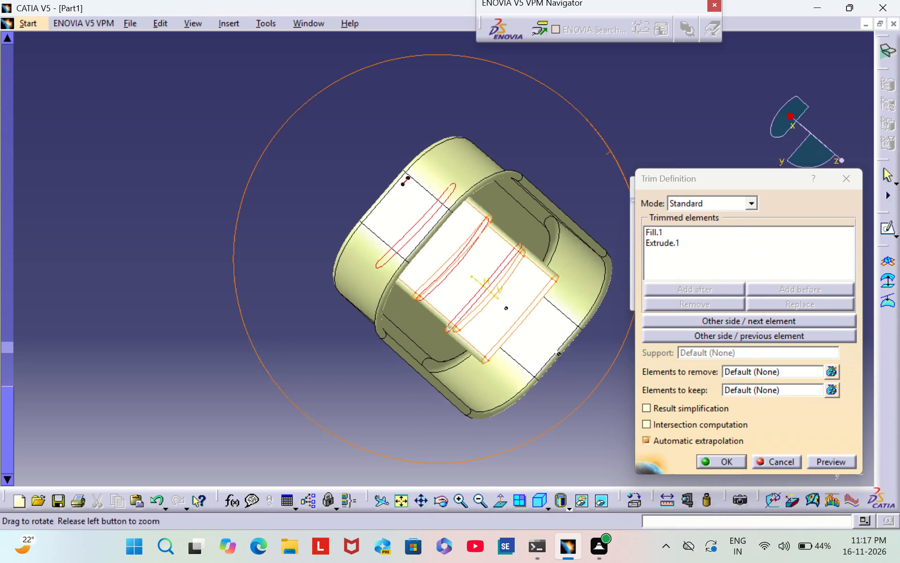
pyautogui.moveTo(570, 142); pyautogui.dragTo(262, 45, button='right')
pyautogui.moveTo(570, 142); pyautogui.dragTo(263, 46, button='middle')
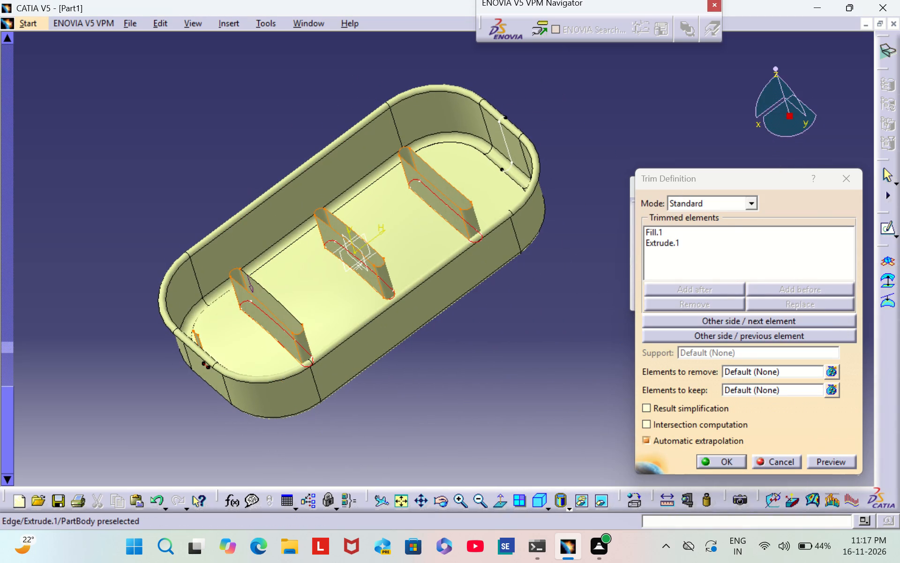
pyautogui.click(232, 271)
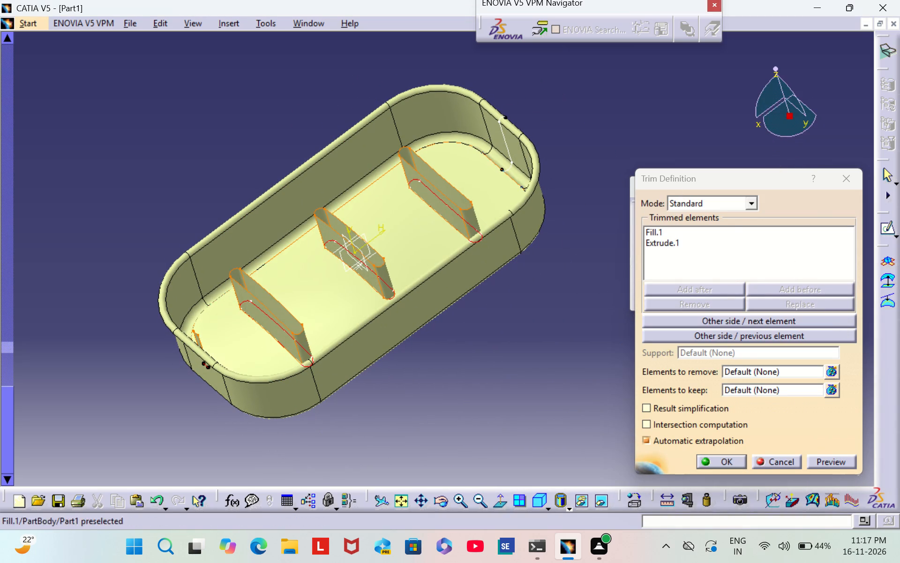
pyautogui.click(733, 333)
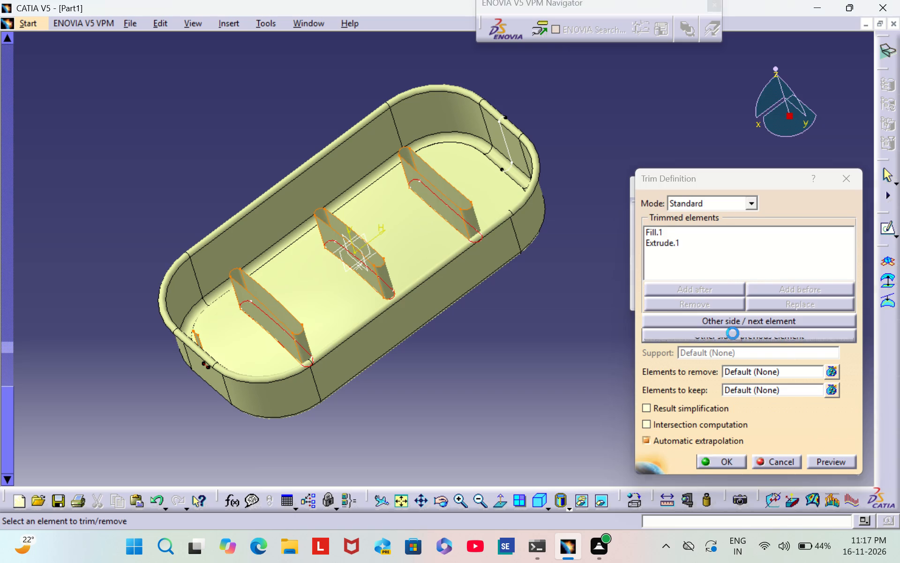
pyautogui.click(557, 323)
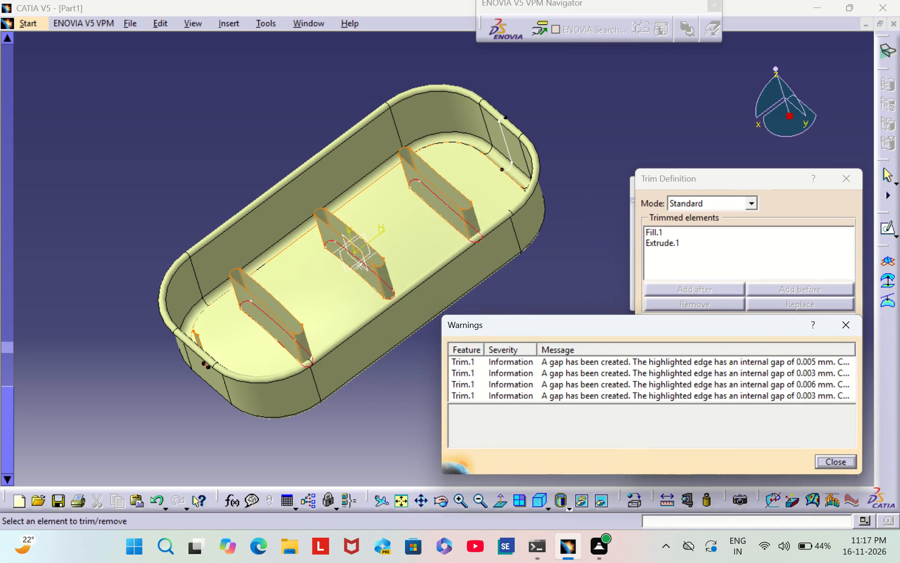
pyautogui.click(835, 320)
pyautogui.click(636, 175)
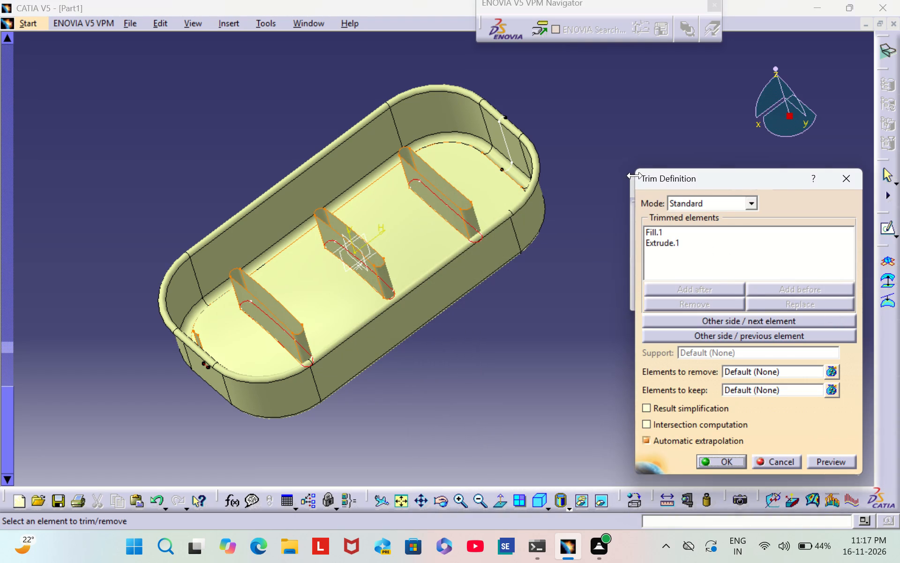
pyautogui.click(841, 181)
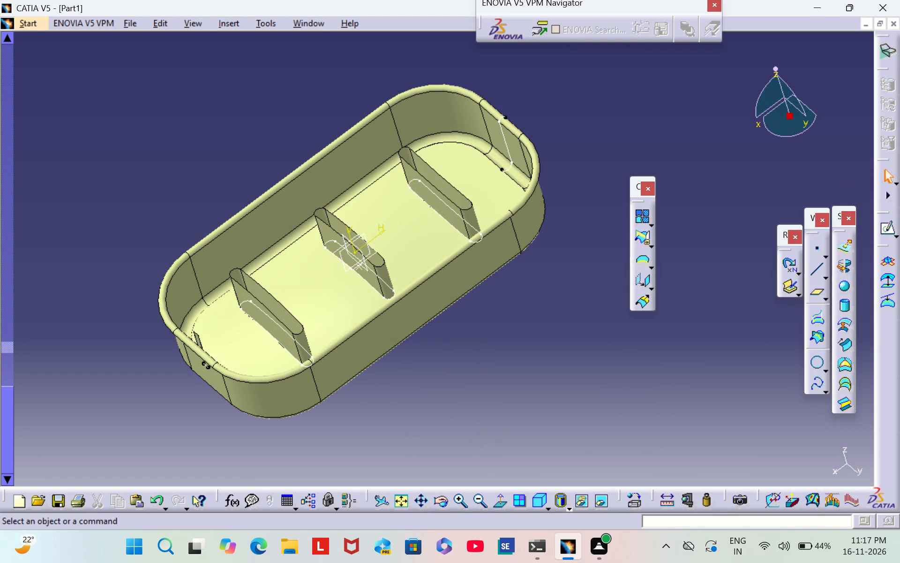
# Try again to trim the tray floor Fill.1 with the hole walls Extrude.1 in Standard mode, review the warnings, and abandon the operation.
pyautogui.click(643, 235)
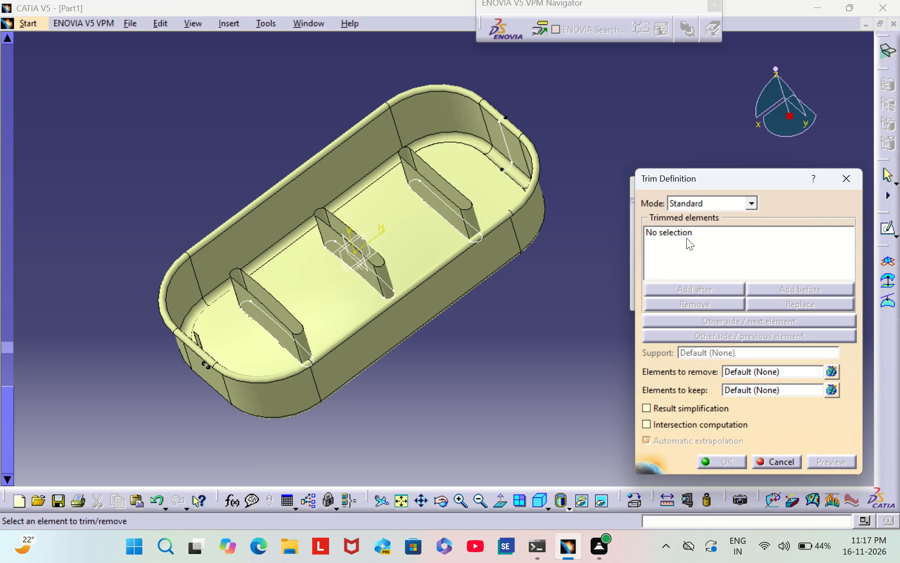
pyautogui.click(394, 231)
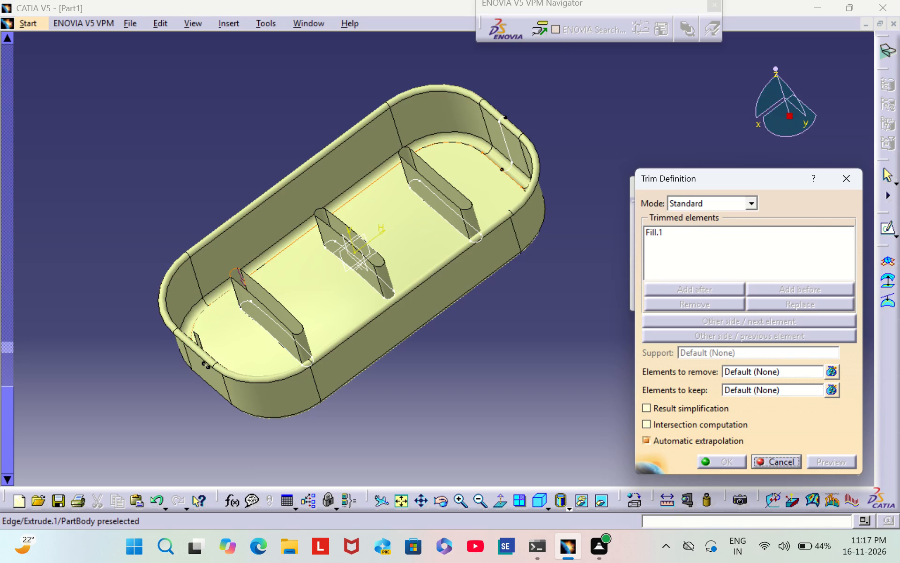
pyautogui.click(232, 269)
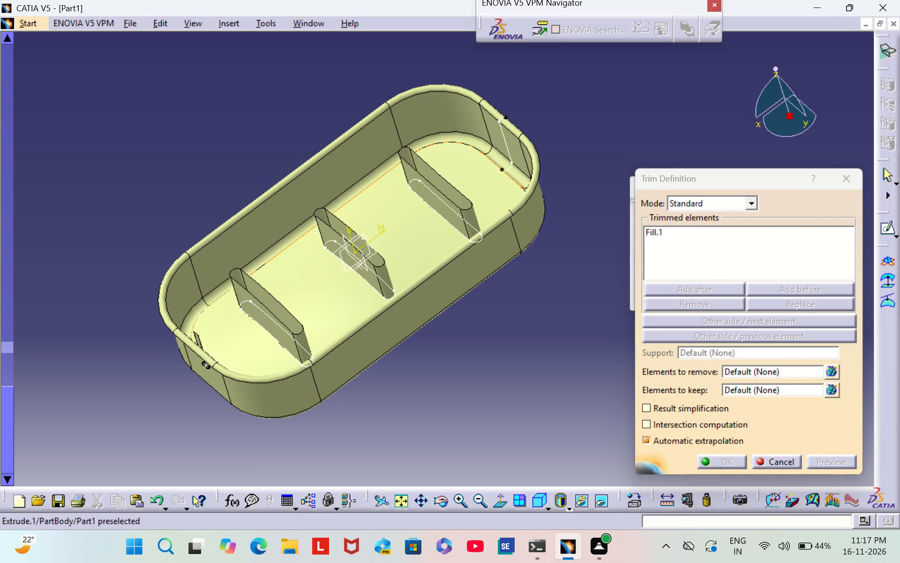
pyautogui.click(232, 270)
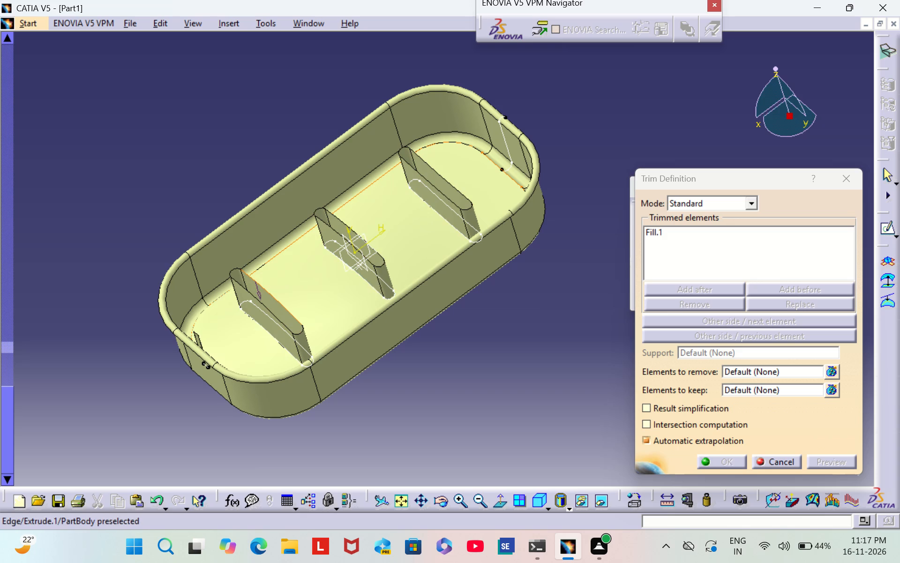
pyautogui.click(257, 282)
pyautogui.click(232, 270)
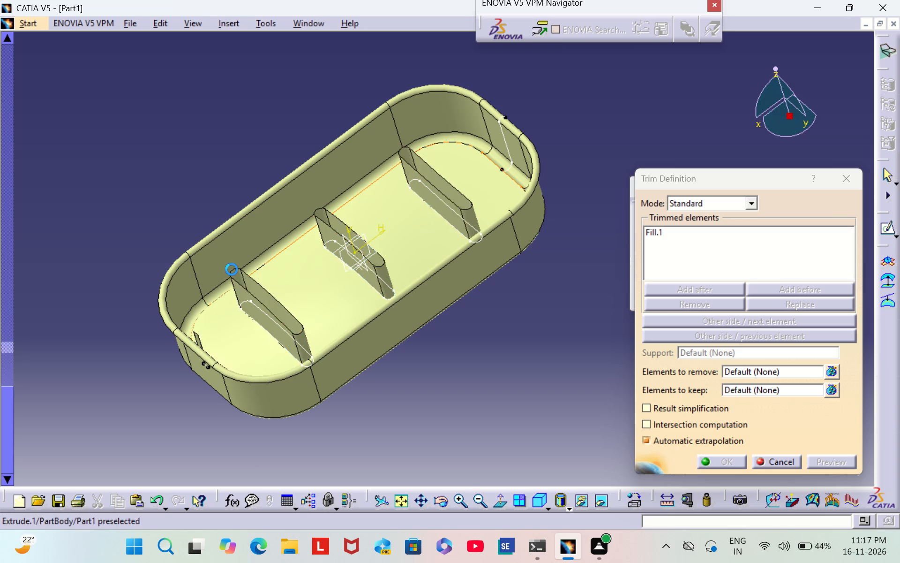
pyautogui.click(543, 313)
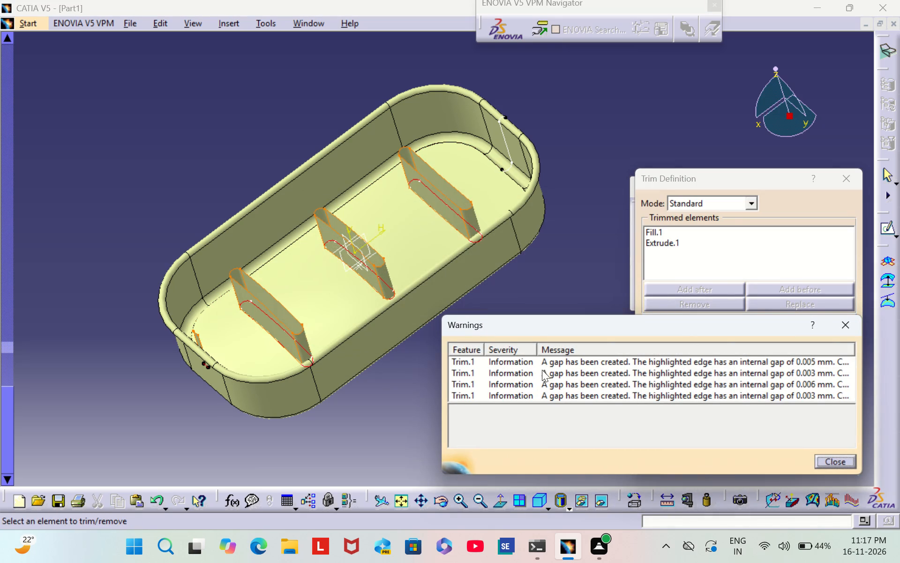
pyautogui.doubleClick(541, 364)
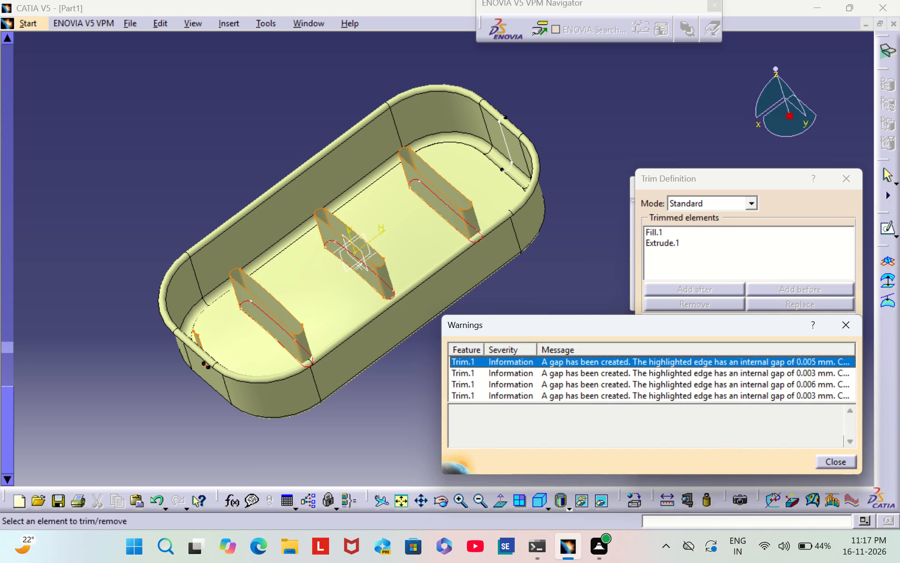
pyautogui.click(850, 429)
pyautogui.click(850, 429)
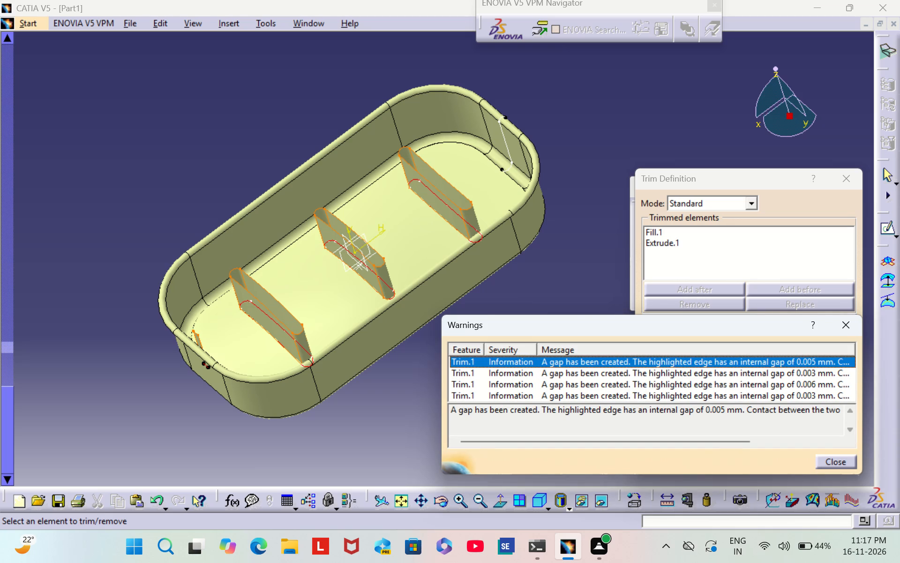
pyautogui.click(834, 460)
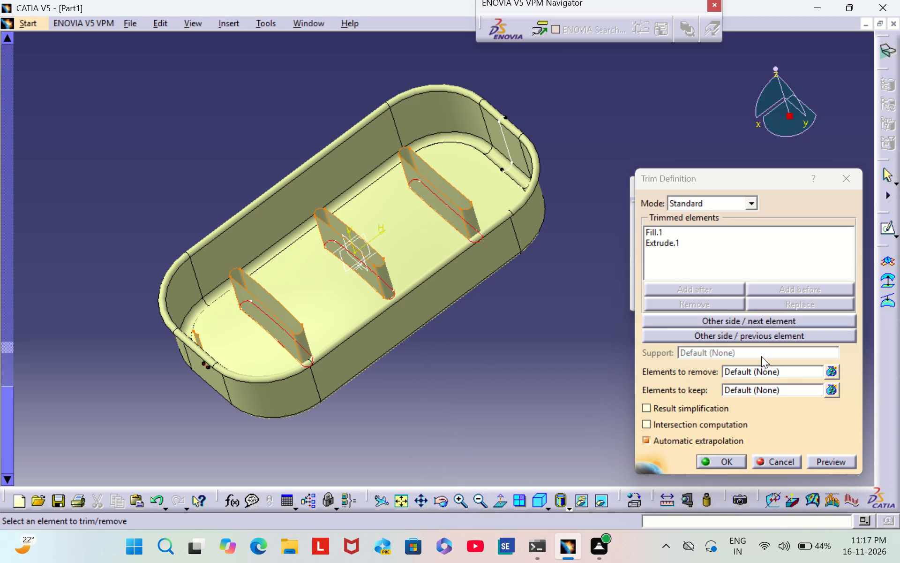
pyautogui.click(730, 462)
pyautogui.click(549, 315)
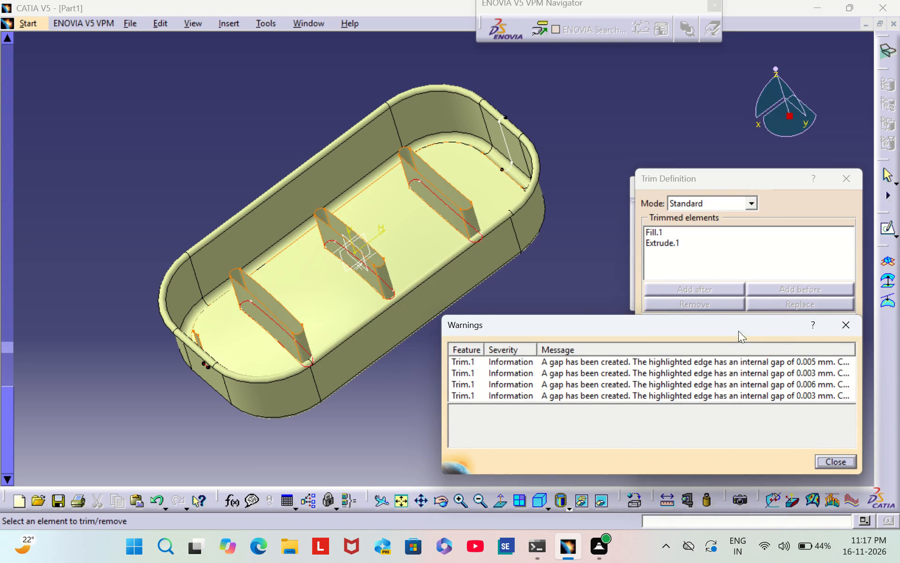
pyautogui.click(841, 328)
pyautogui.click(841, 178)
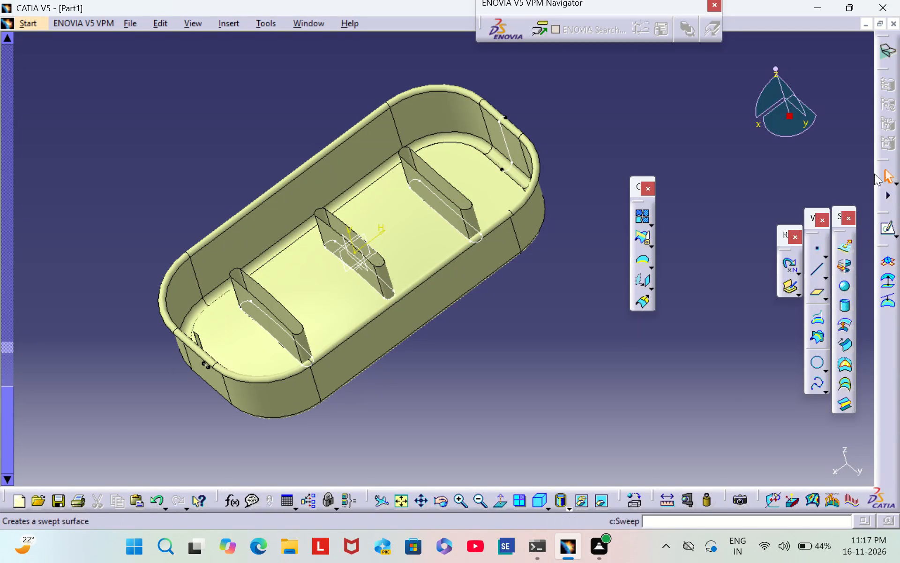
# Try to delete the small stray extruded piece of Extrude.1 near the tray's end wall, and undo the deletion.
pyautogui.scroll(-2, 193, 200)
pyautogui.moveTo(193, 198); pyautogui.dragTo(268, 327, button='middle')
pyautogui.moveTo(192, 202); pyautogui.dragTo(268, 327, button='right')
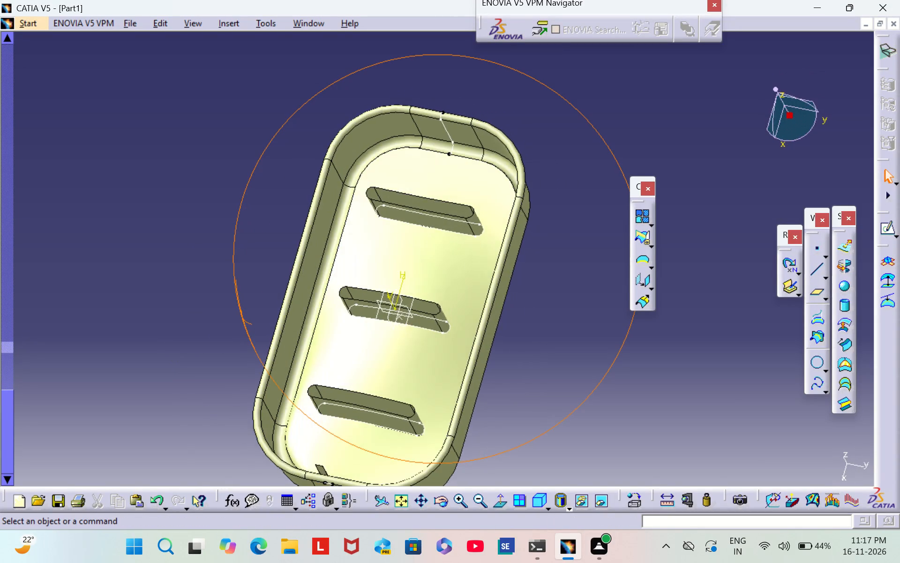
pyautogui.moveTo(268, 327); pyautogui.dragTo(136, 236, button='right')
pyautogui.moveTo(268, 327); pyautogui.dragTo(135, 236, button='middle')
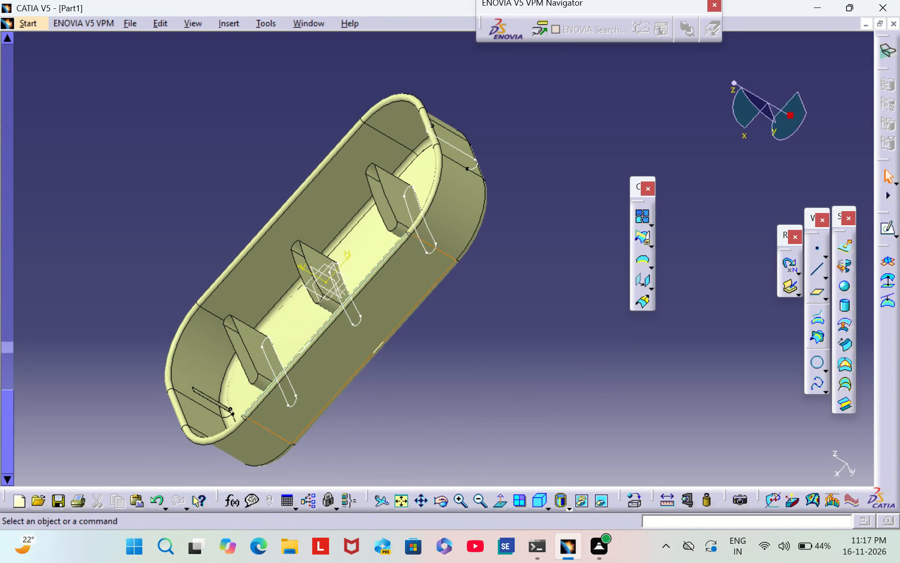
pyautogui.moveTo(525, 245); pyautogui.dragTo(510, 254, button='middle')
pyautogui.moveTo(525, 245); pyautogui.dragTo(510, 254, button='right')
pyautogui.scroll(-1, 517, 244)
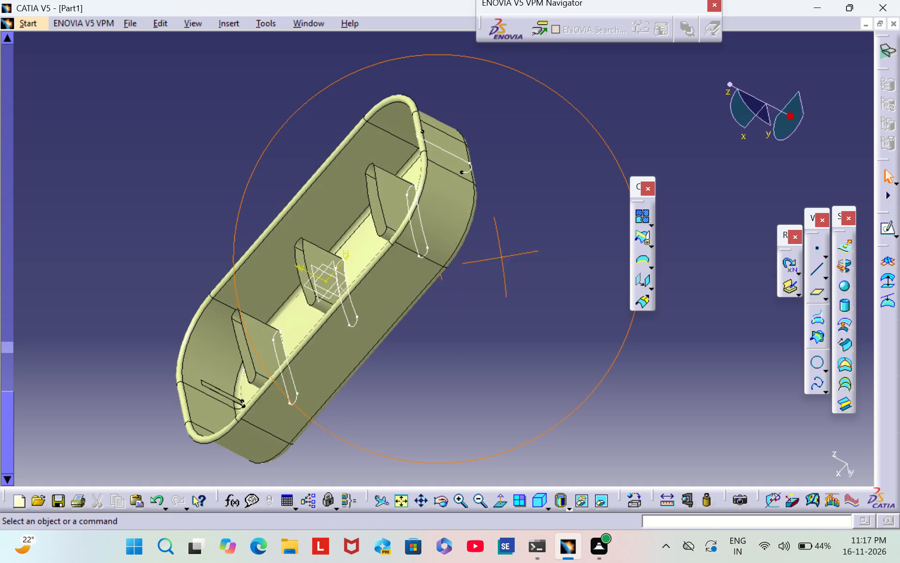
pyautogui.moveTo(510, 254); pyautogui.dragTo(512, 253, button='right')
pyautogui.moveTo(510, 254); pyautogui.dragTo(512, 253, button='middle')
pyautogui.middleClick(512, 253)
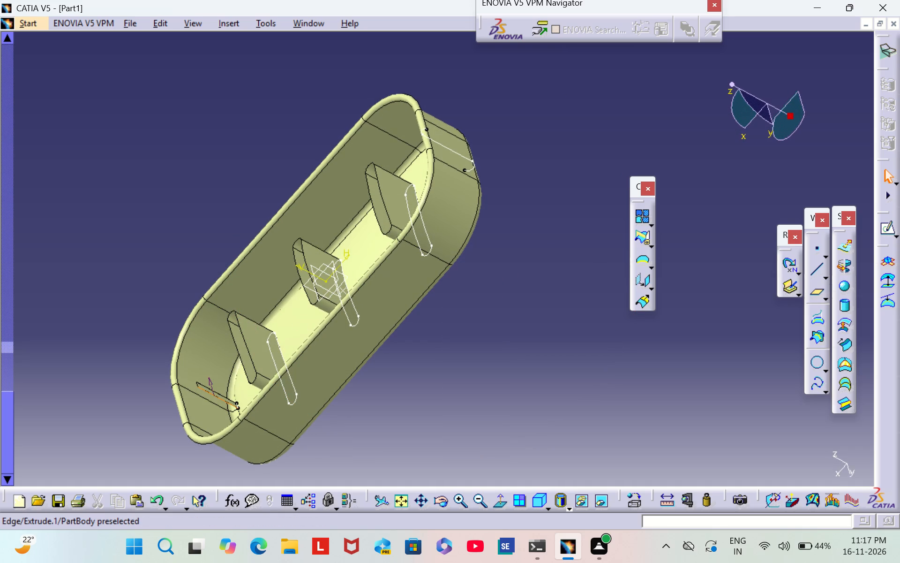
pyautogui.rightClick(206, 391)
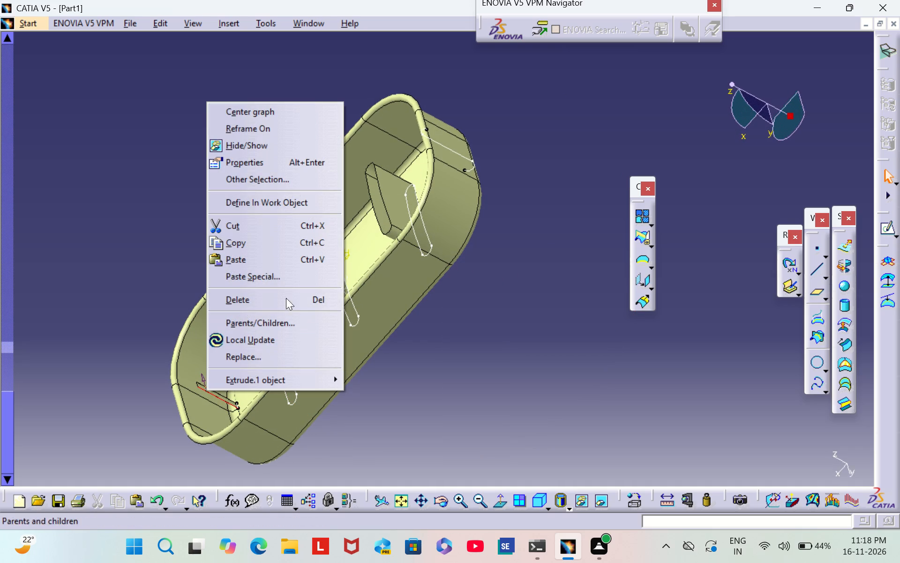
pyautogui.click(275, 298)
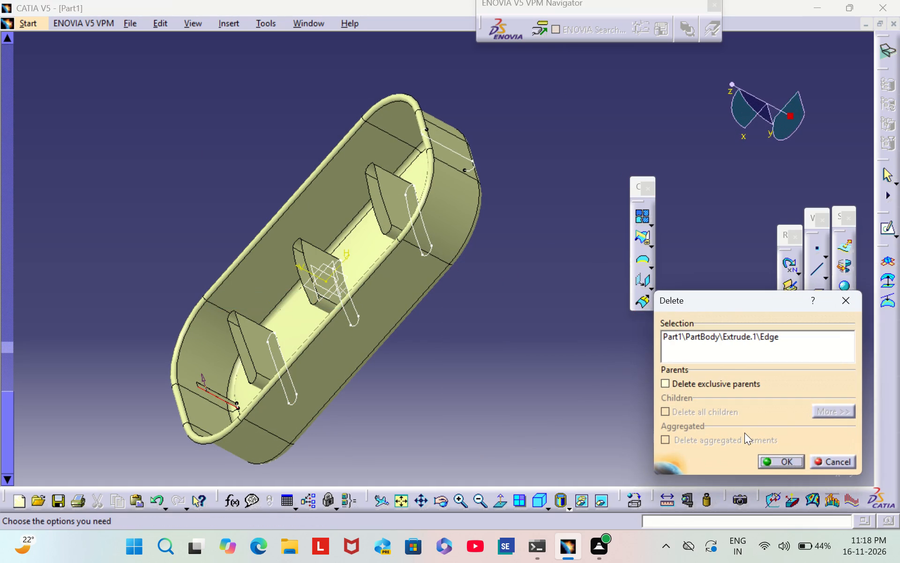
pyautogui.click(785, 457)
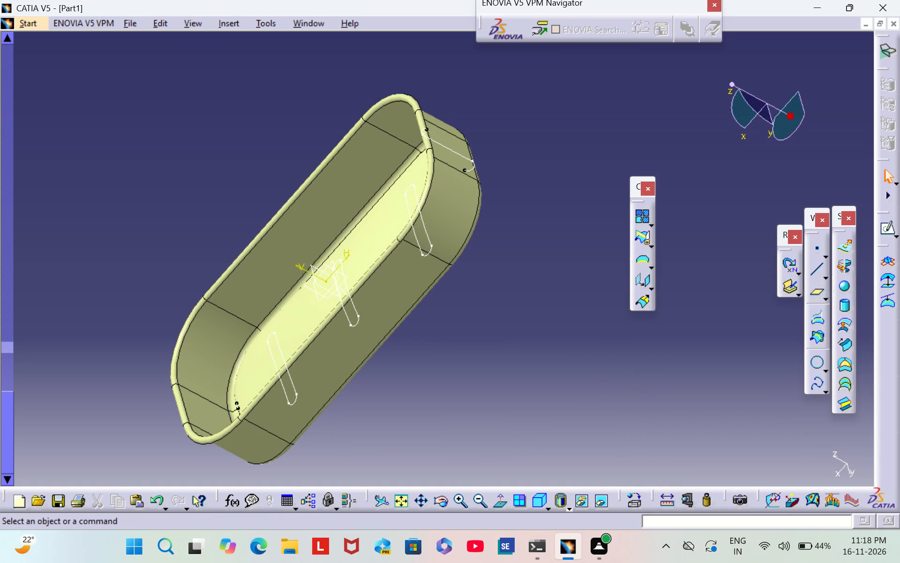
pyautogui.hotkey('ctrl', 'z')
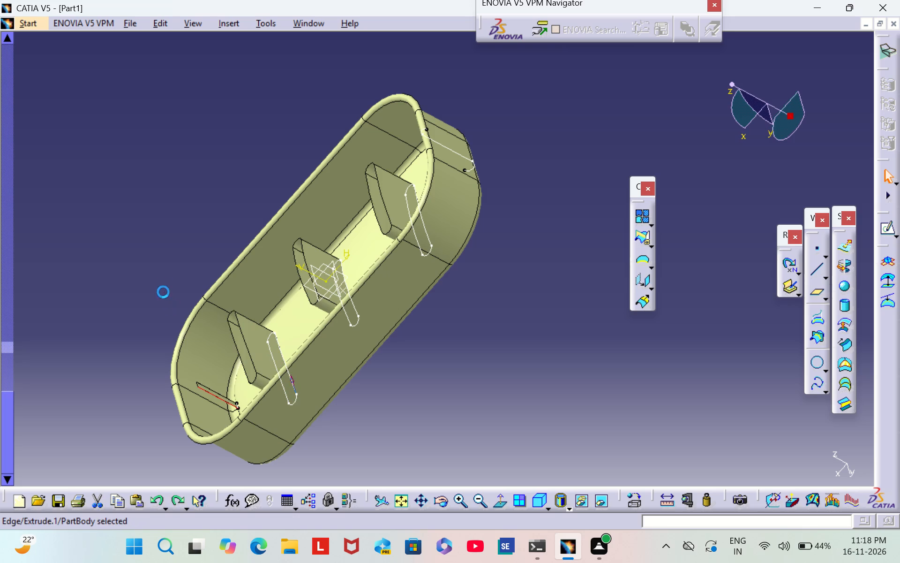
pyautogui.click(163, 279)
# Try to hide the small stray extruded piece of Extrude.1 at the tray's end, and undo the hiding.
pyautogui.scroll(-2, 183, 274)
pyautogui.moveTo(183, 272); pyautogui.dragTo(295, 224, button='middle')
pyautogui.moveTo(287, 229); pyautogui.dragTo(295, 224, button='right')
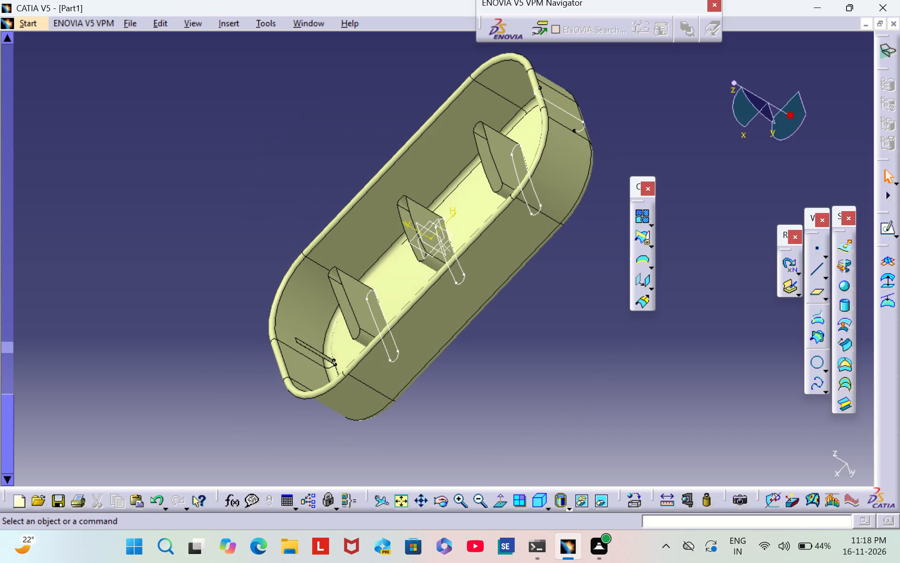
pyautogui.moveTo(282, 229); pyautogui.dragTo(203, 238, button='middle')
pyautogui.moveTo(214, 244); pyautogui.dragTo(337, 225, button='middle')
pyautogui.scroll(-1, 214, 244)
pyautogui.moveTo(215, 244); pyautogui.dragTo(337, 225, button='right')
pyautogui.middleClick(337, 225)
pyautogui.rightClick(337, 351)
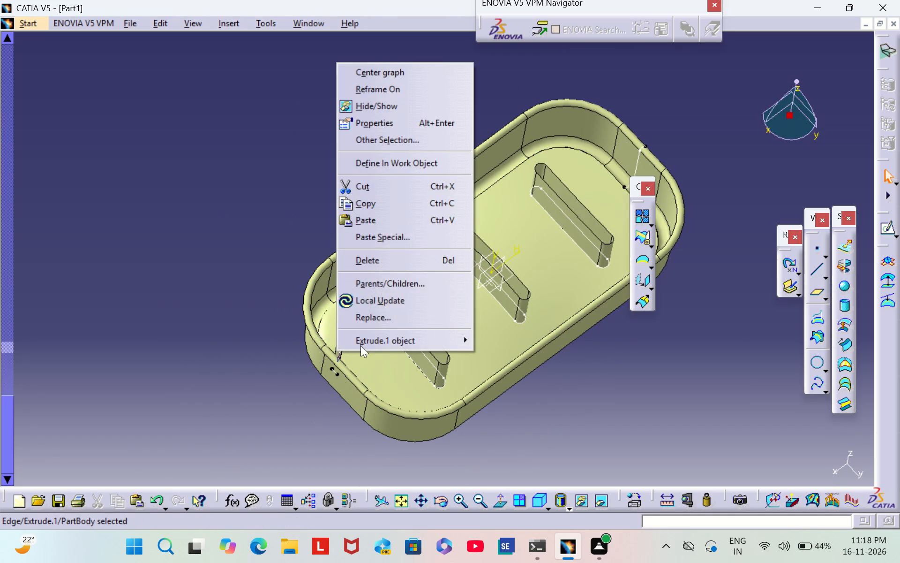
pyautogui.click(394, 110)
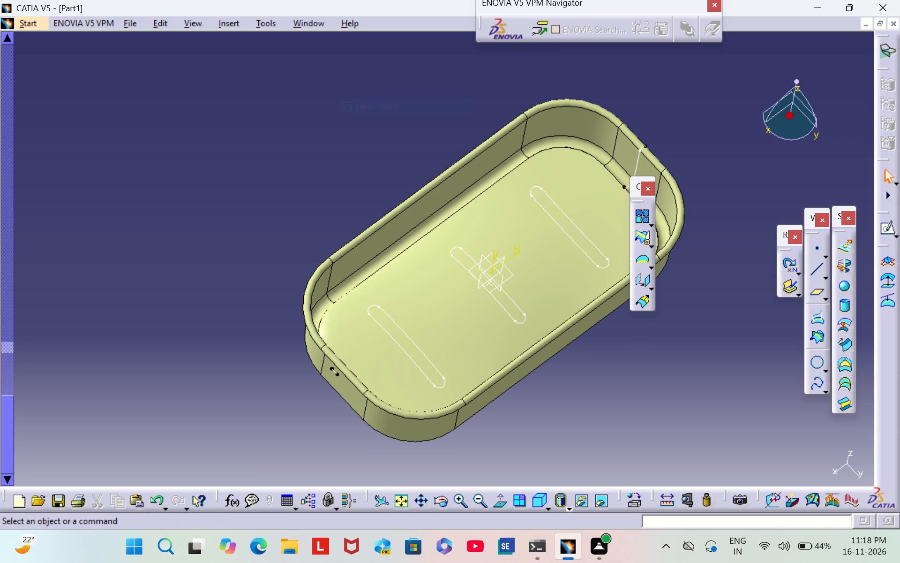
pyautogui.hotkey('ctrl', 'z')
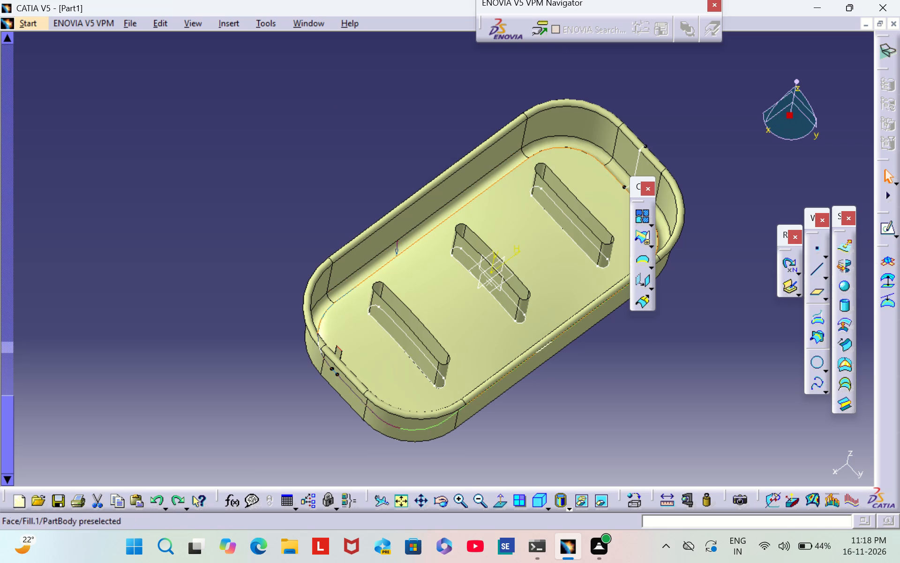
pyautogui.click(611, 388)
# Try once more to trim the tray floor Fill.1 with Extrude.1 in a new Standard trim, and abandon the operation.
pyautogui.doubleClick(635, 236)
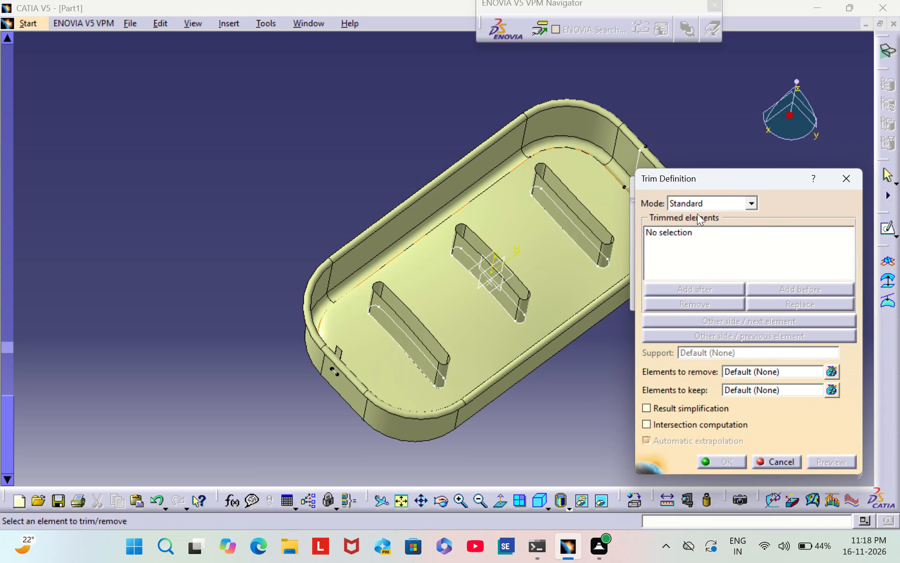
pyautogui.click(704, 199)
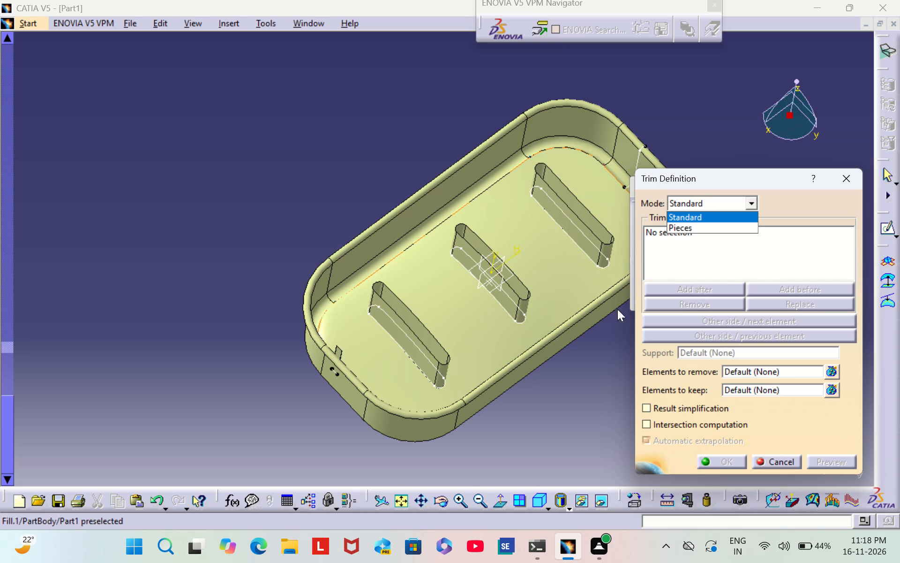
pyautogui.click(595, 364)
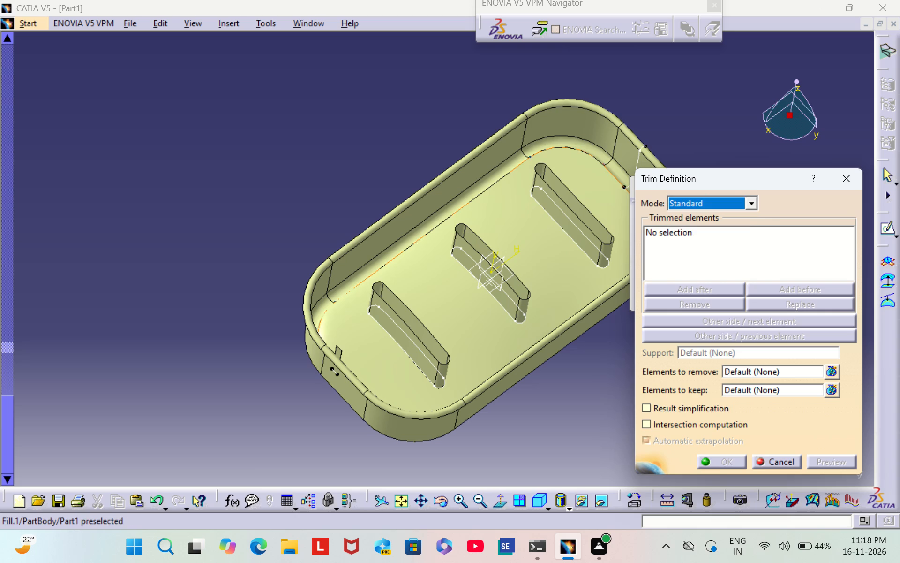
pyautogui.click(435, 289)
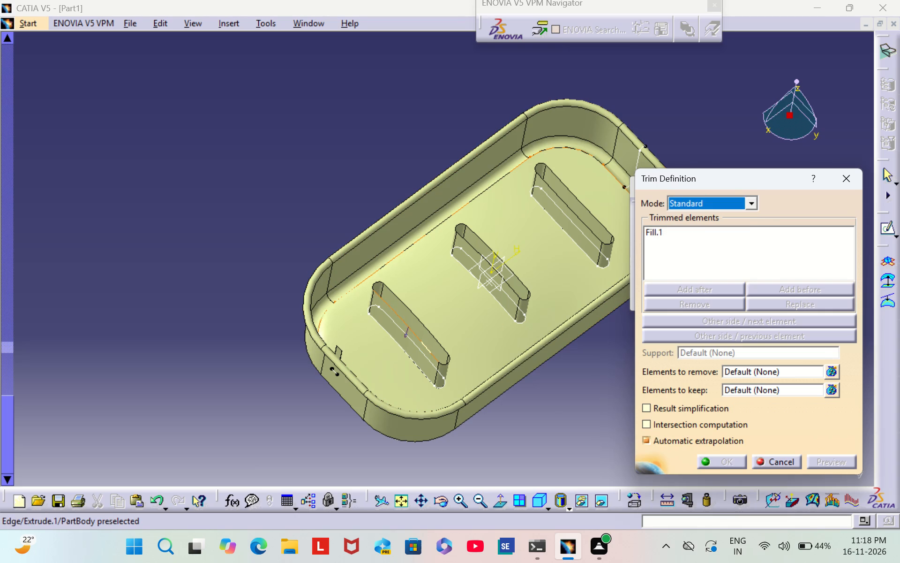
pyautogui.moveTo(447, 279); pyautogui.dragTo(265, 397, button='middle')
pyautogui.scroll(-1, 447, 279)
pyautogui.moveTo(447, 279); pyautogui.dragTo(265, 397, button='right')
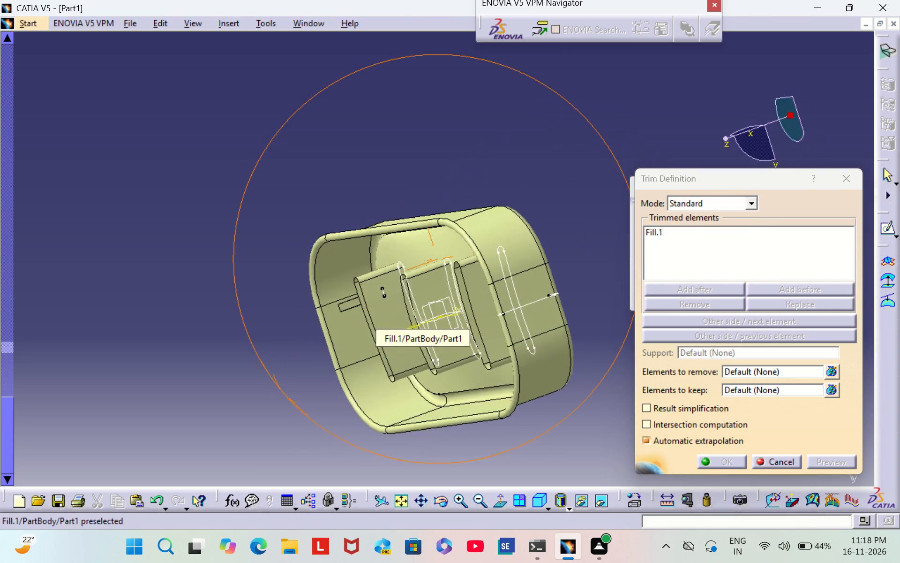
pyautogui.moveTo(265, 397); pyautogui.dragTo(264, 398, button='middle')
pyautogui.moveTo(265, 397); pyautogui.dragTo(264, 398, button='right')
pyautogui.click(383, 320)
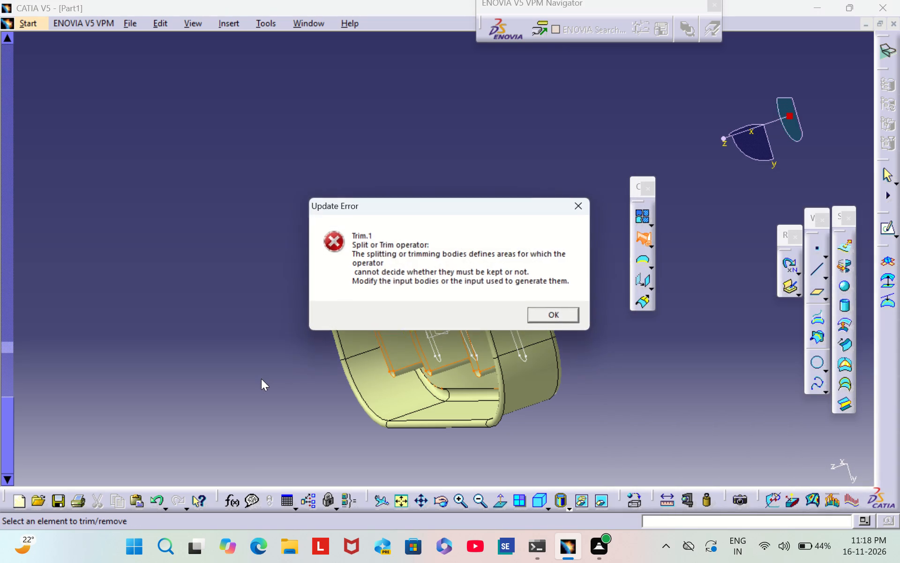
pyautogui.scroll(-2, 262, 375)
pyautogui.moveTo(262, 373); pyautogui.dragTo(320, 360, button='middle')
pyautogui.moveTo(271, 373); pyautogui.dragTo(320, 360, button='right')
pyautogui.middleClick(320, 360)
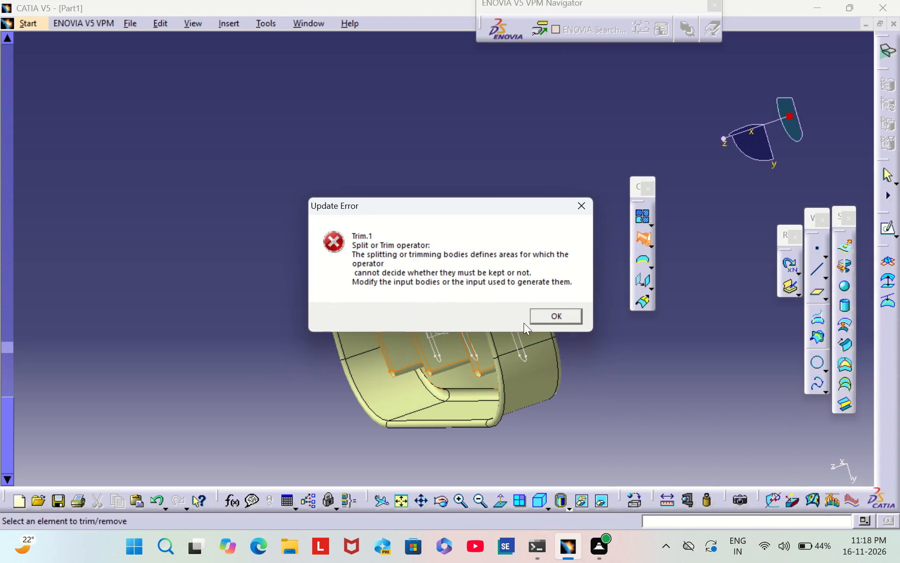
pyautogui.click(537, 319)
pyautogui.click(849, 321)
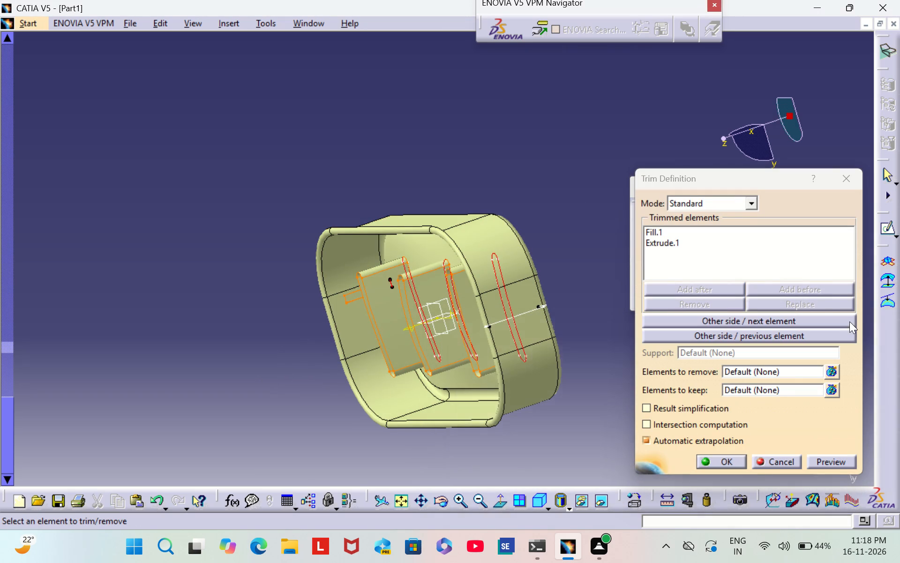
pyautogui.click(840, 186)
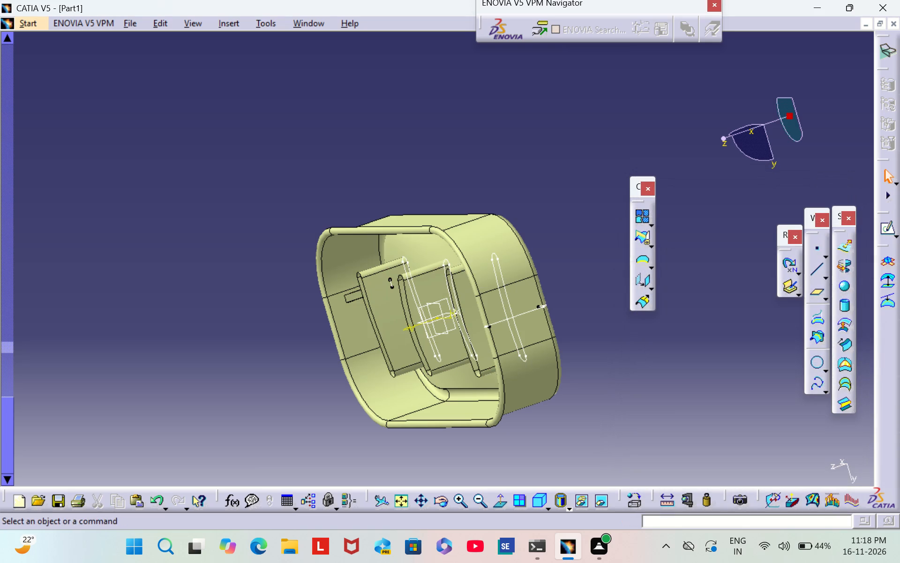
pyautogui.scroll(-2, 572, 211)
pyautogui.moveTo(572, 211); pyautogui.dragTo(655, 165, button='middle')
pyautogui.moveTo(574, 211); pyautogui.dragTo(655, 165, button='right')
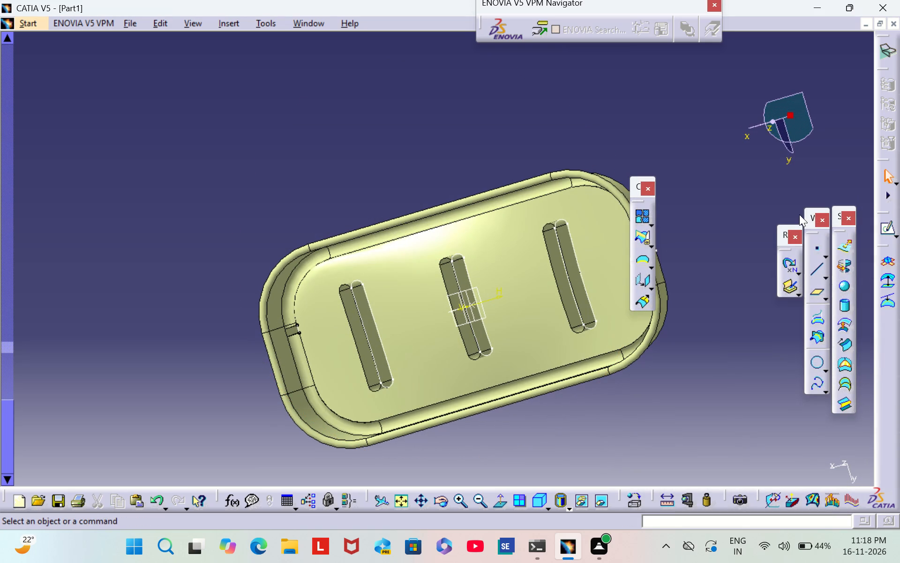
# Undo the Extrude.1 hole walls and the earlier hiding of Sketch.4 and the tray's construction curves.
pyautogui.hotkey('ctrl', 'z')
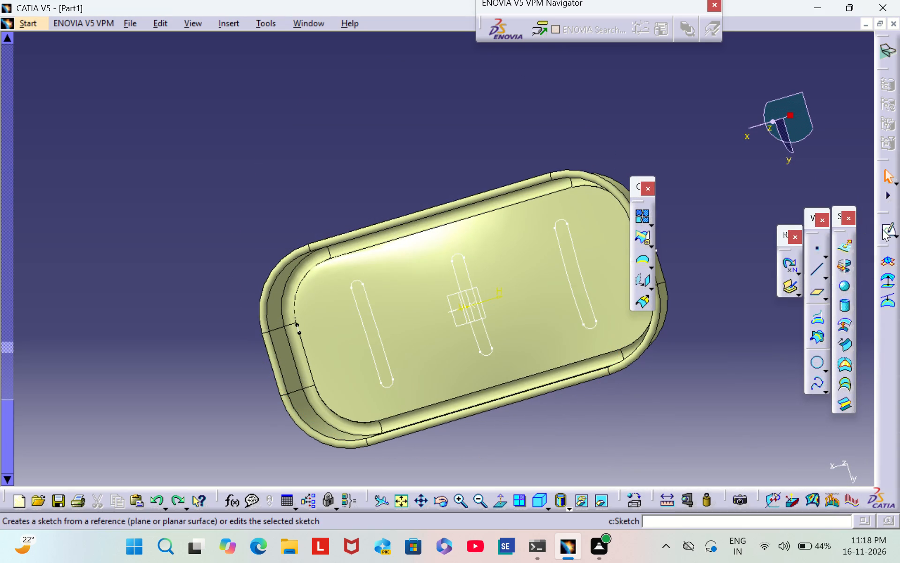
pyautogui.click(882, 228)
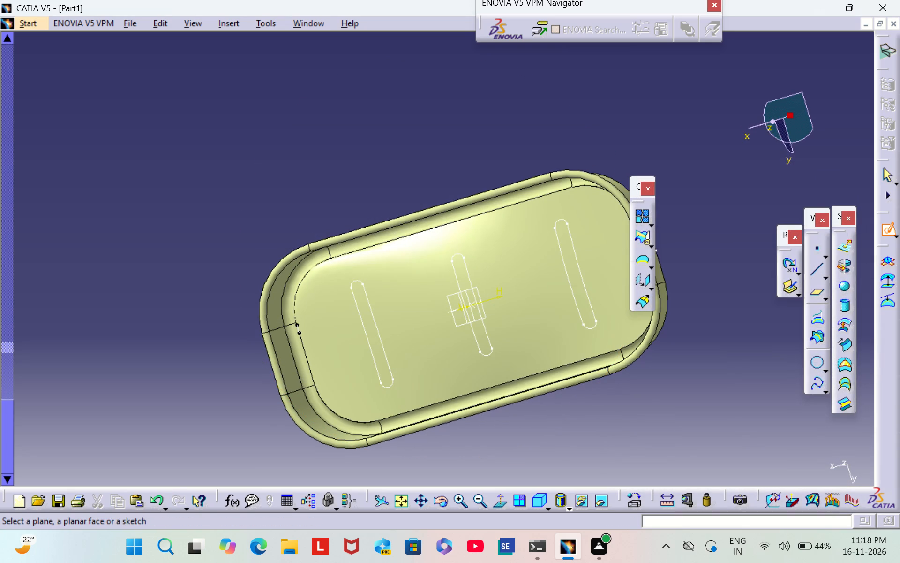
pyautogui.hotkey('ctrl', 'z')
pyautogui.hotkey('ctrl', 'z')
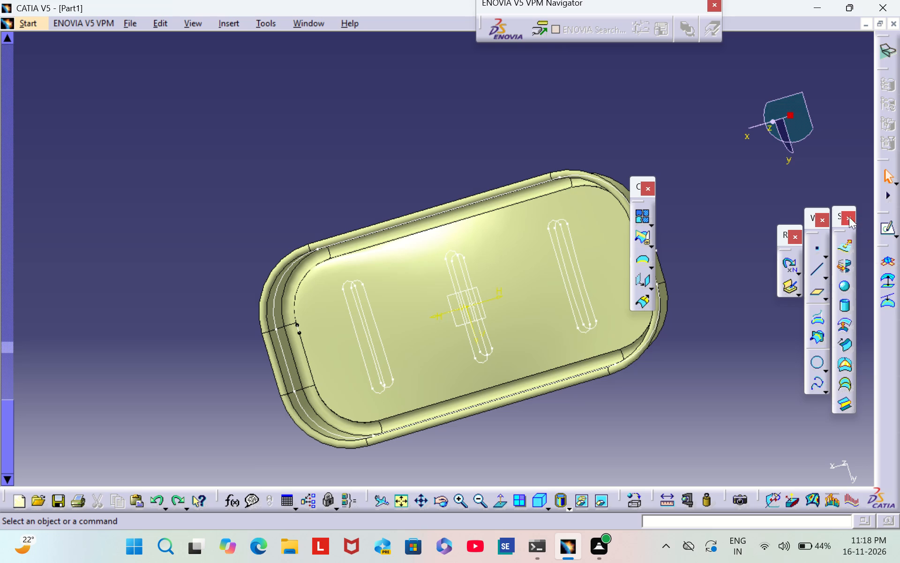
# Open the hole sketch Sketch.4 and check the available actions for the Sketch.2 profile line at the tray's end wall.
pyautogui.click(886, 230)
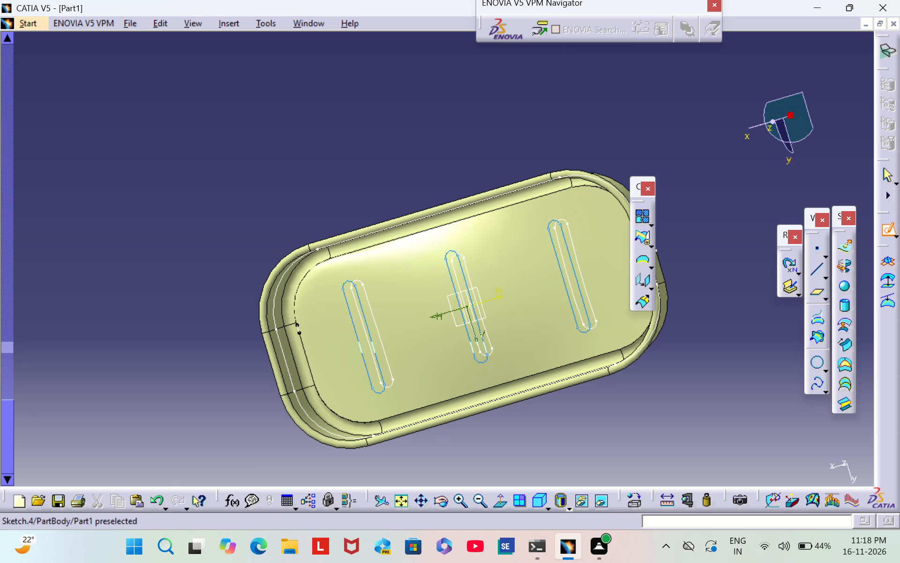
pyautogui.click(464, 274)
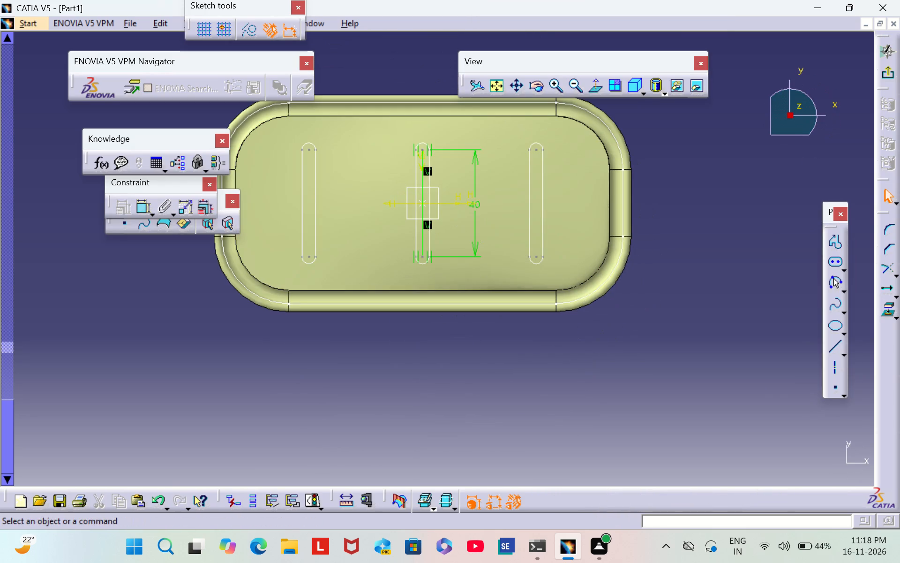
pyautogui.scroll(-1, 400, 344)
pyautogui.moveTo(400, 343); pyautogui.dragTo(477, 373, button='middle')
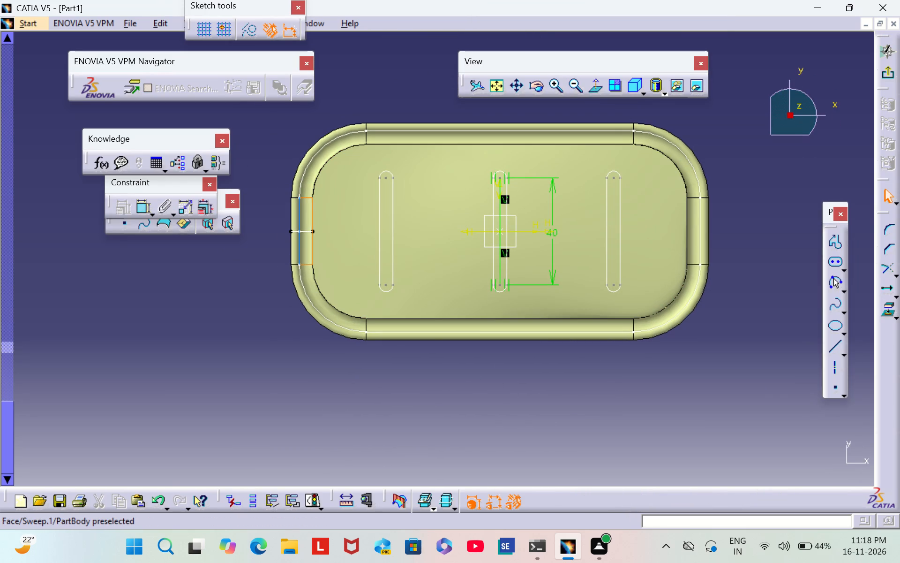
pyautogui.rightClick(302, 232)
pyautogui.click(238, 347)
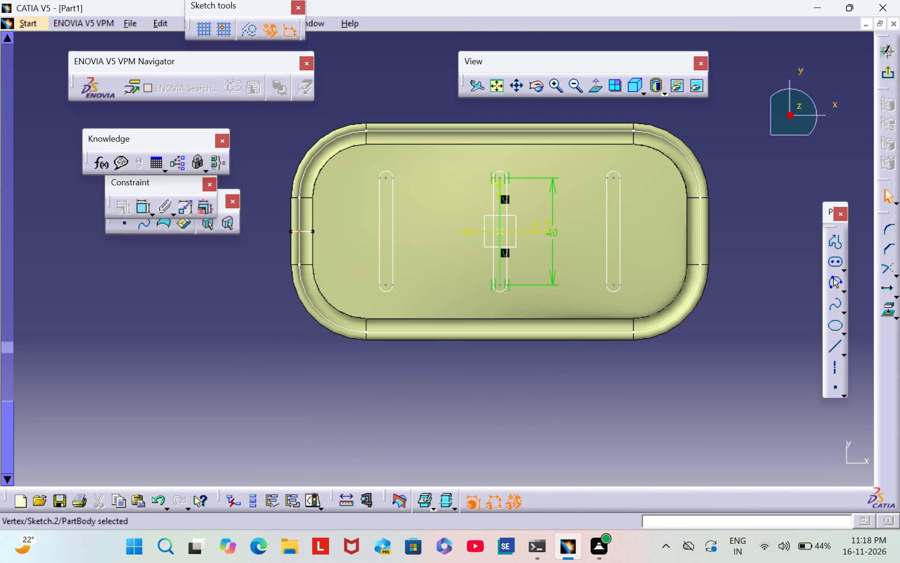
pyautogui.rightClick(307, 230)
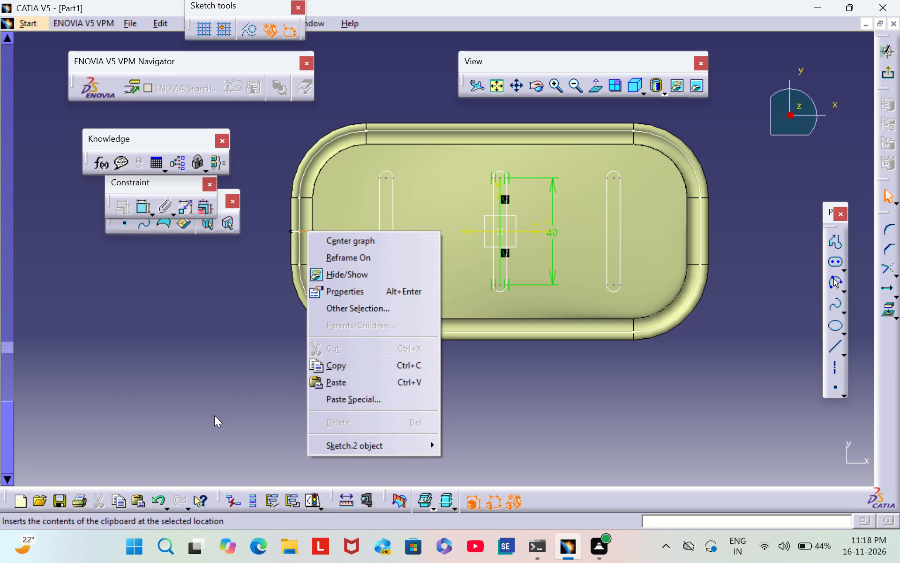
pyautogui.press('Escape')
pyautogui.press('Escape')
pyautogui.press('Escape')
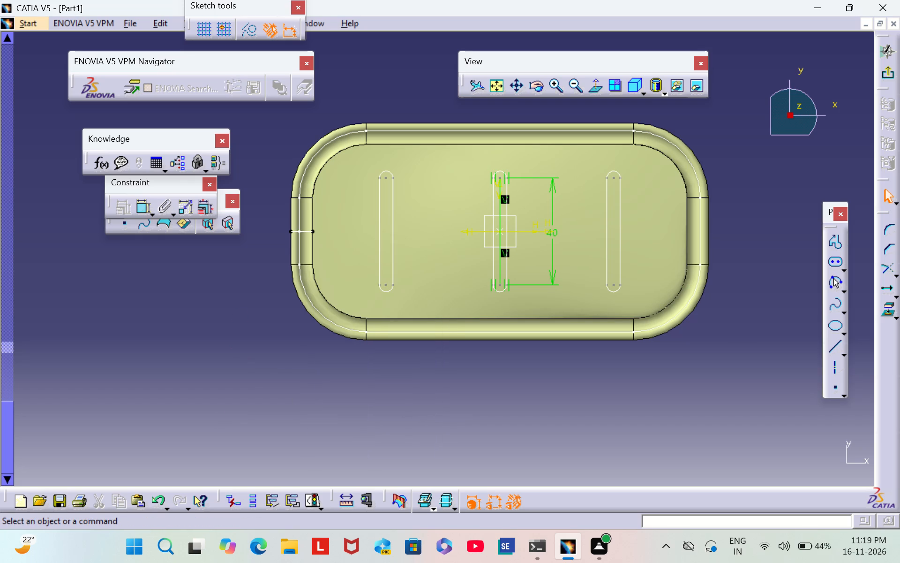
pyautogui.tripleClick(558, 87)
pyautogui.tripleClick(558, 87)
pyautogui.tripleClick(558, 87)
pyautogui.click(558, 87)
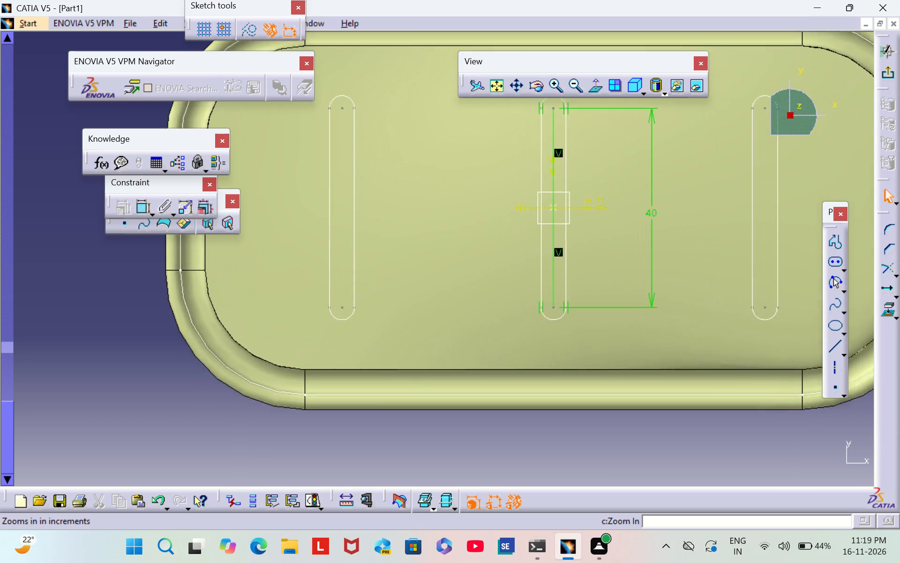
pyautogui.moveTo(375, 222); pyautogui.dragTo(587, 312, button='middle')
pyautogui.scroll(-1, 375, 222)
pyautogui.scroll(1, 587, 312)
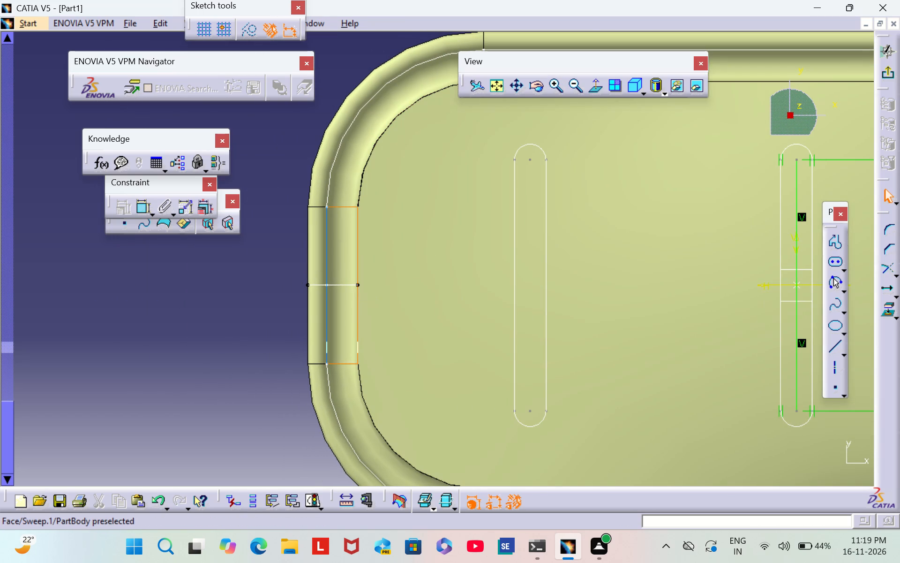
pyautogui.rightClick(333, 284)
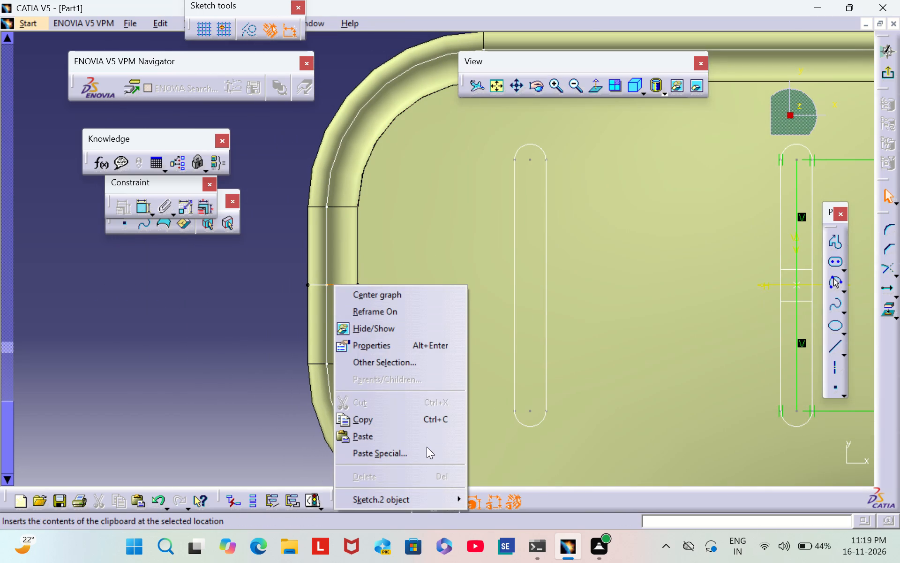
pyautogui.press('Escape')
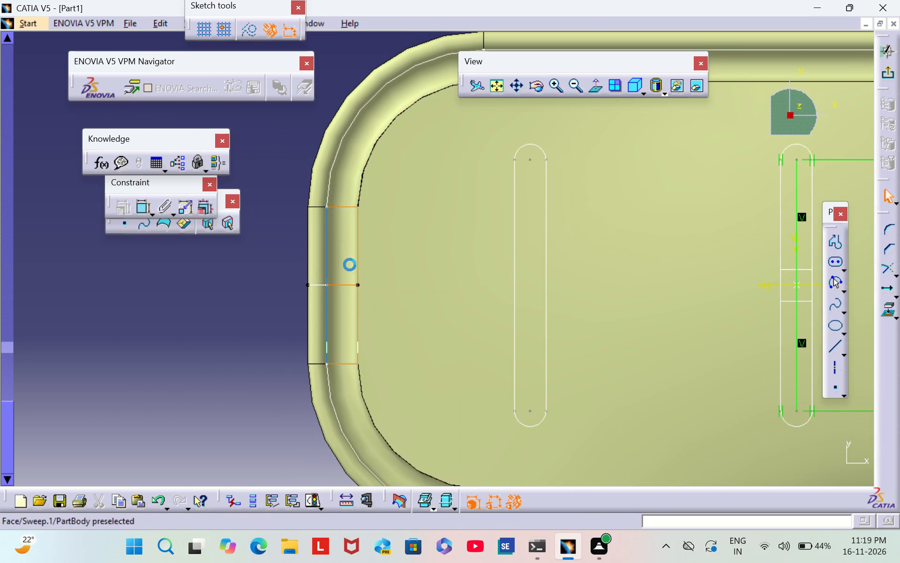
pyautogui.press('Escape')
# Examine the Sketch.2 profile line and the tray walls from several angles, and exit the sketch without editing it.
pyautogui.scroll(-2, 267, 310)
pyautogui.moveTo(266, 308); pyautogui.dragTo(350, 316, button='middle')
pyautogui.moveTo(267, 307); pyautogui.dragTo(350, 316, button='right')
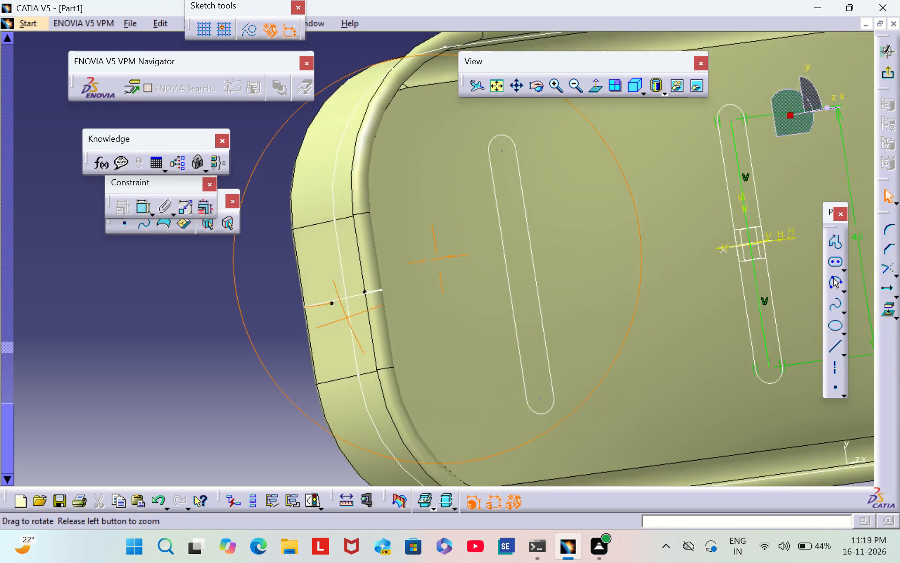
pyautogui.moveTo(350, 316); pyautogui.dragTo(197, 309, button='middle')
pyautogui.moveTo(350, 316); pyautogui.dragTo(197, 309, button='right')
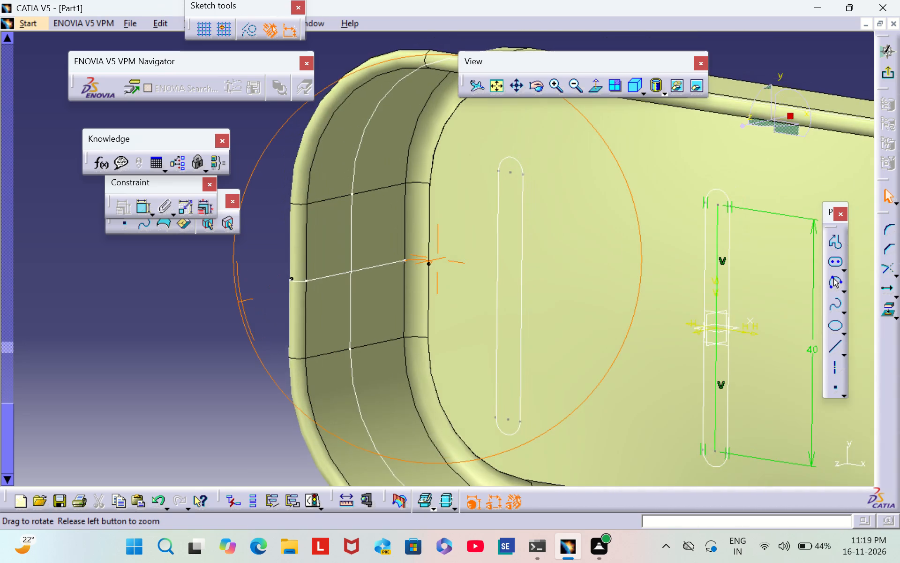
pyautogui.moveTo(197, 309); pyautogui.dragTo(216, 295, button='right')
pyautogui.moveTo(197, 309); pyautogui.dragTo(216, 295, button='middle')
pyautogui.click(570, 89)
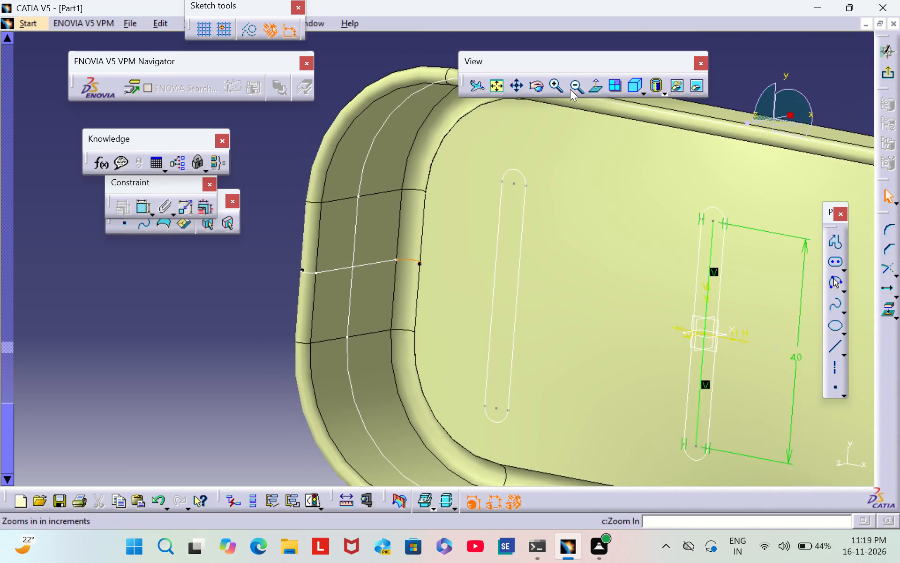
pyautogui.tripleClick(570, 89)
pyautogui.click(282, 346)
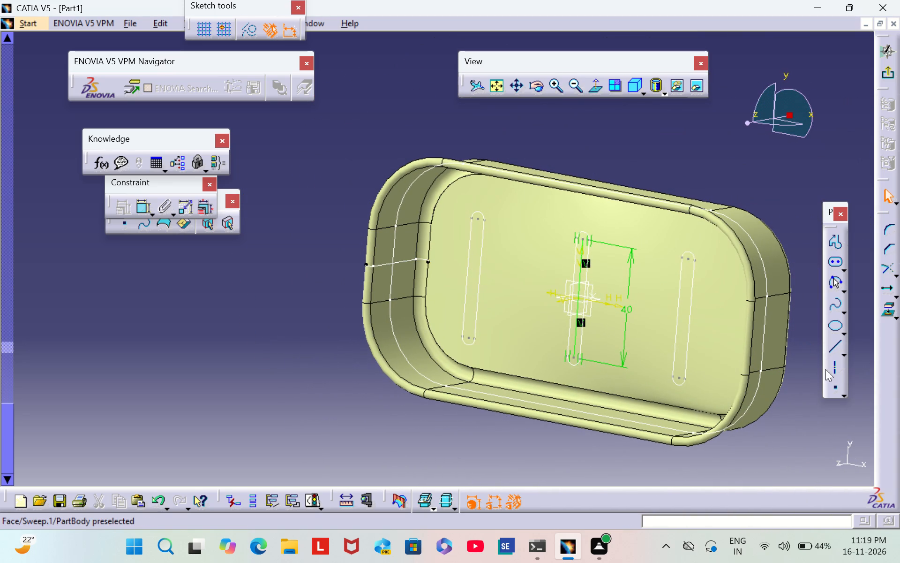
pyautogui.scroll(-1, 812, 382)
pyautogui.moveTo(812, 382); pyautogui.dragTo(561, 357, button='middle')
pyautogui.moveTo(581, 332); pyautogui.dragTo(417, 408, button='middle')
pyautogui.scroll(-1, 581, 332)
pyautogui.moveTo(581, 332); pyautogui.dragTo(417, 408, button='right')
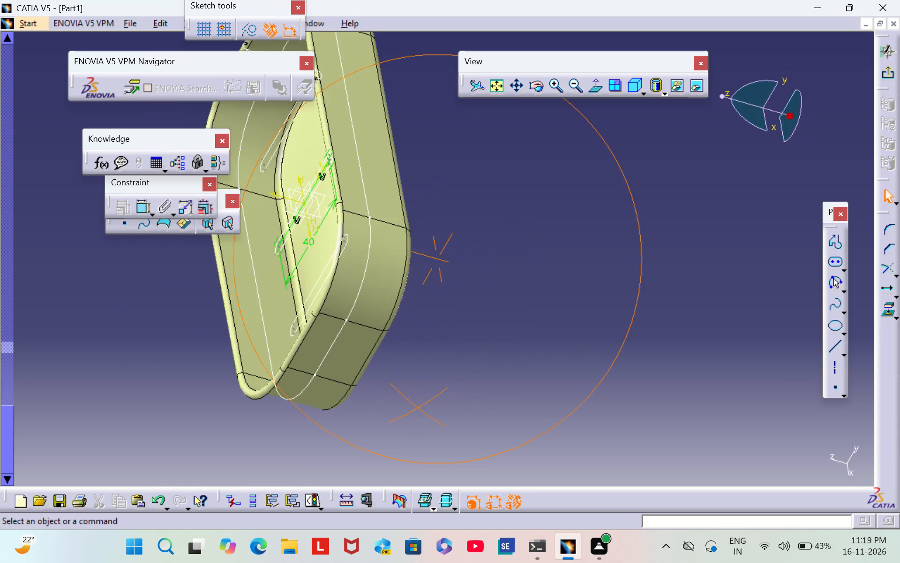
pyautogui.moveTo(417, 408); pyautogui.dragTo(601, 295, button='middle')
pyautogui.moveTo(417, 408); pyautogui.dragTo(601, 295, button='right')
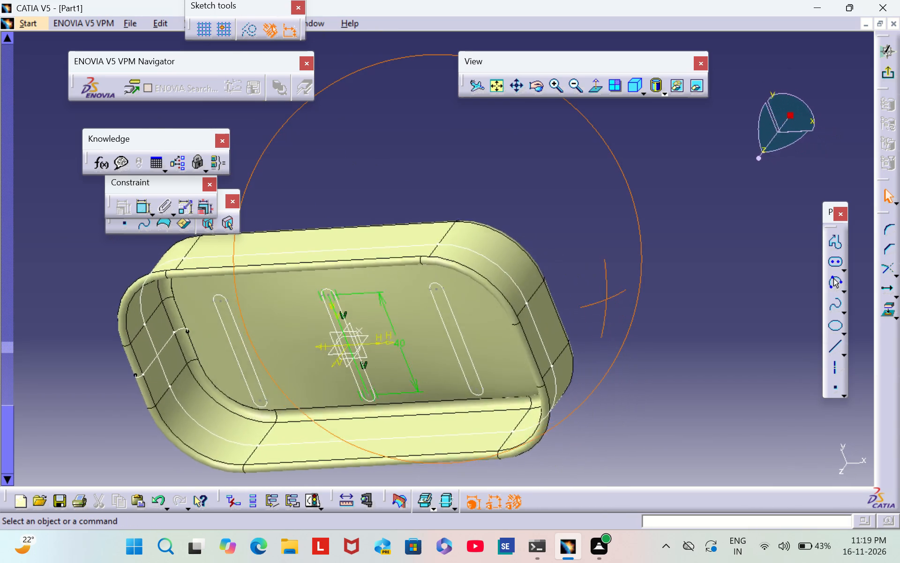
pyautogui.moveTo(601, 295); pyautogui.dragTo(613, 267, button='right')
pyautogui.moveTo(601, 295); pyautogui.dragTo(613, 267, button='middle')
pyautogui.moveTo(131, 442); pyautogui.dragTo(133, 440, button='middle')
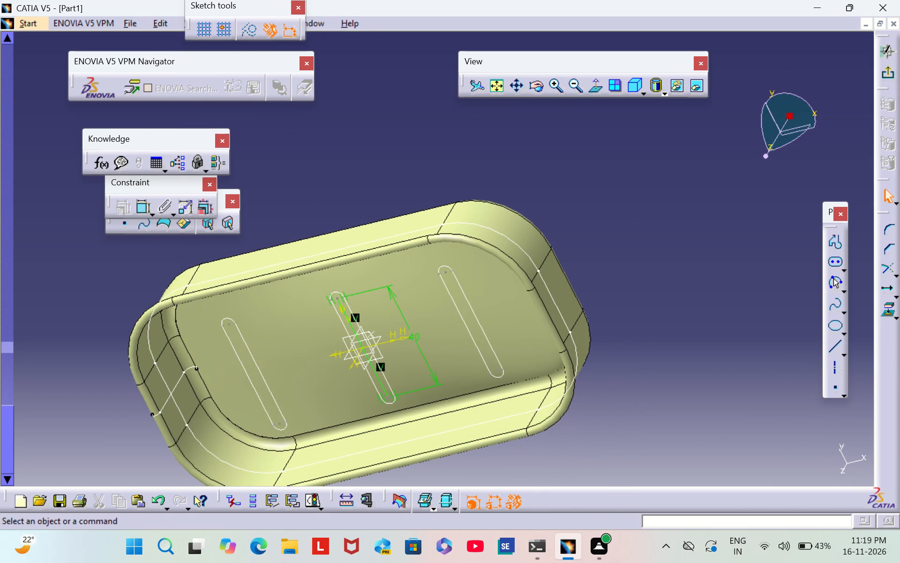
pyautogui.moveTo(133, 440); pyautogui.dragTo(180, 367, button='middle')
pyautogui.click(888, 76)
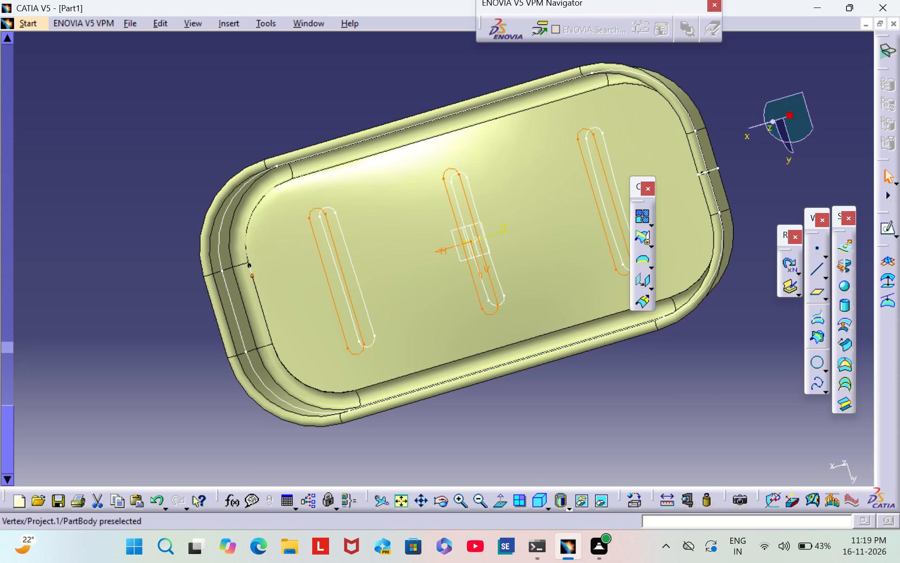
# Hide the projected curve Project.1 on the tray floor and the guide curve running around the tray wall.
pyautogui.rightClick(249, 271)
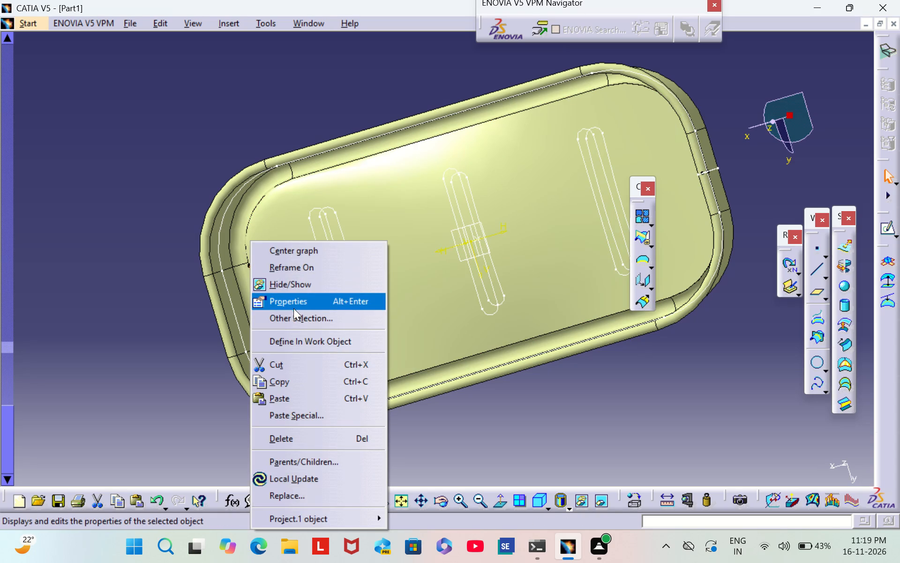
pyautogui.click(317, 281)
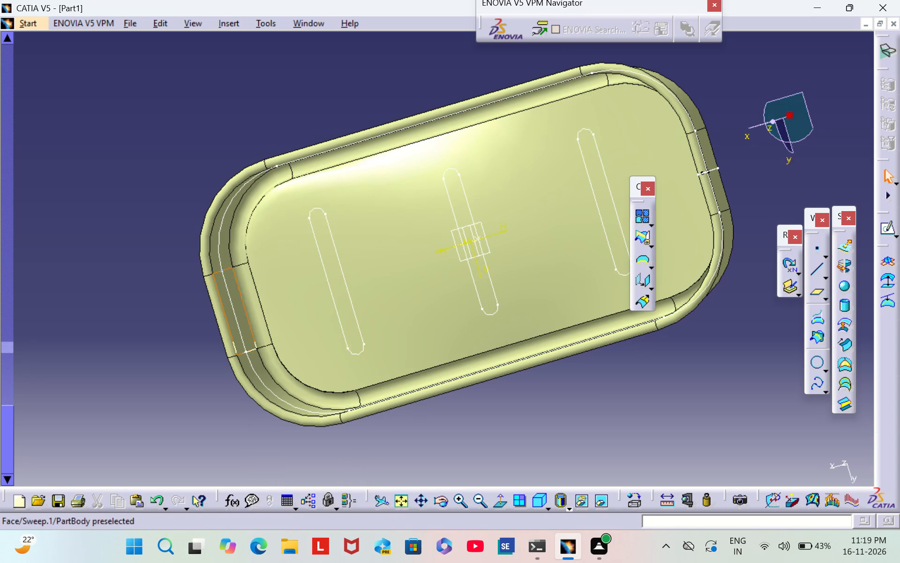
pyautogui.rightClick(225, 281)
pyautogui.click(281, 284)
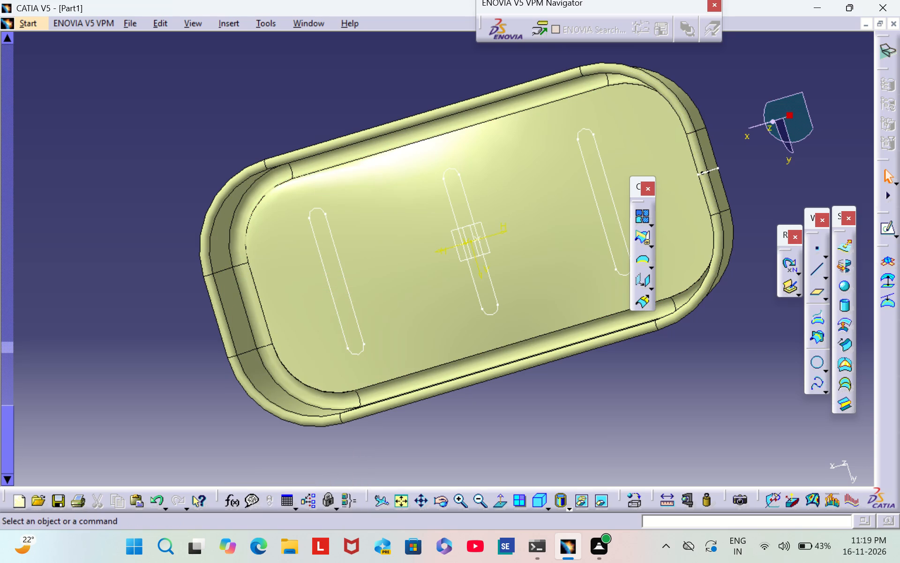
# Project Sketch.4 onto the tray floor Fill.1 with the Normal projection type, nearest solution and no smoothing.
pyautogui.scroll(-3, 148, 306)
pyautogui.moveTo(148, 304); pyautogui.dragTo(507, 403, button='middle')
pyautogui.moveTo(193, 326); pyautogui.dragTo(507, 403, button='right')
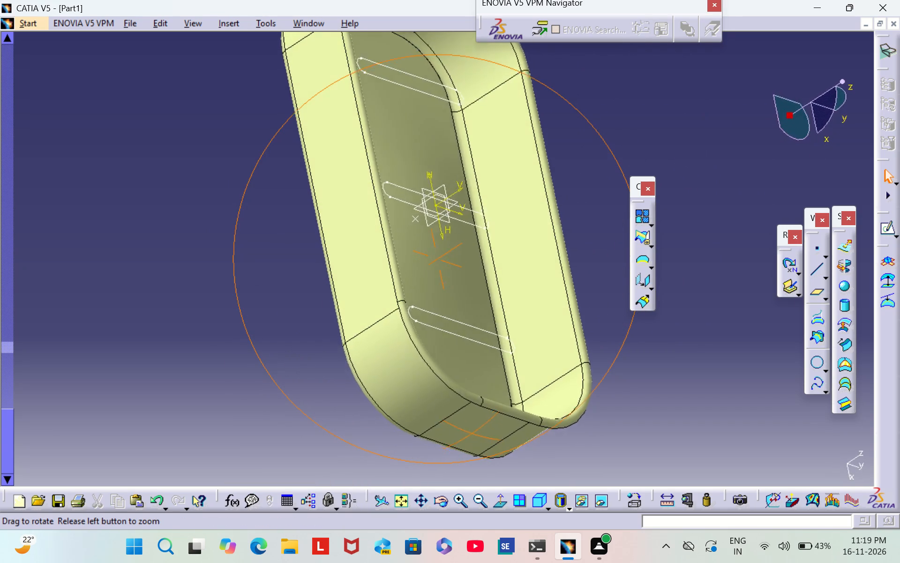
pyautogui.moveTo(507, 403); pyautogui.dragTo(294, 368, button='middle')
pyautogui.moveTo(507, 403); pyautogui.dragTo(294, 368, button='right')
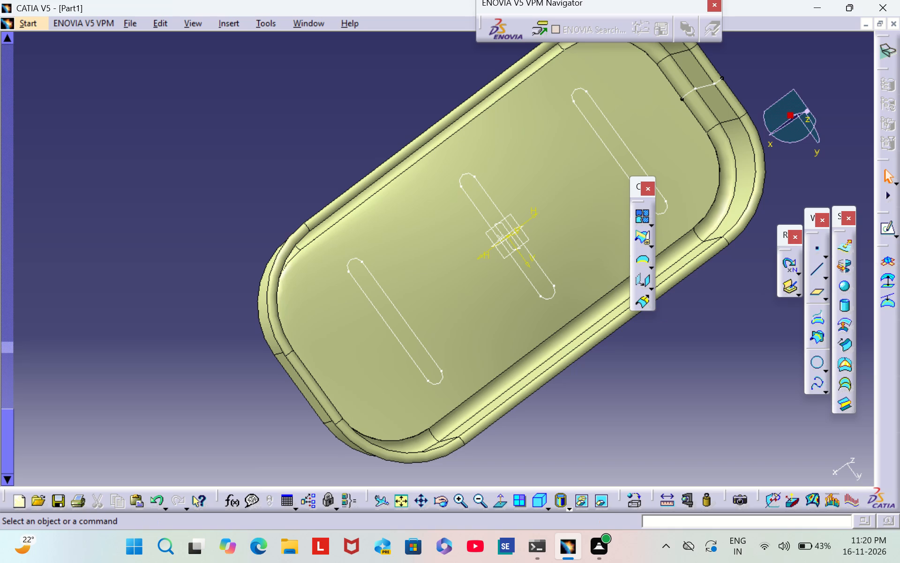
pyautogui.moveTo(685, 346); pyautogui.dragTo(577, 371, button='middle')
pyautogui.scroll(-1, 676, 349)
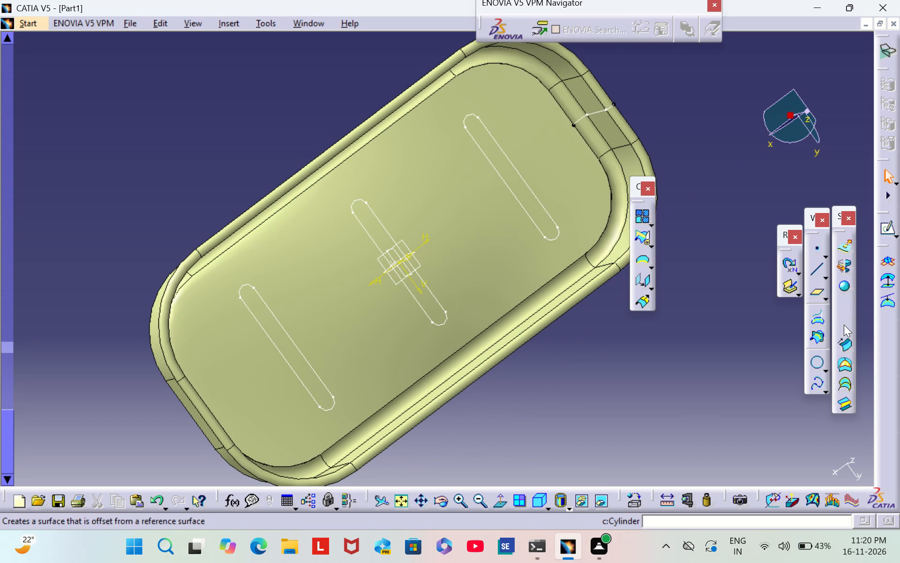
pyautogui.click(817, 319)
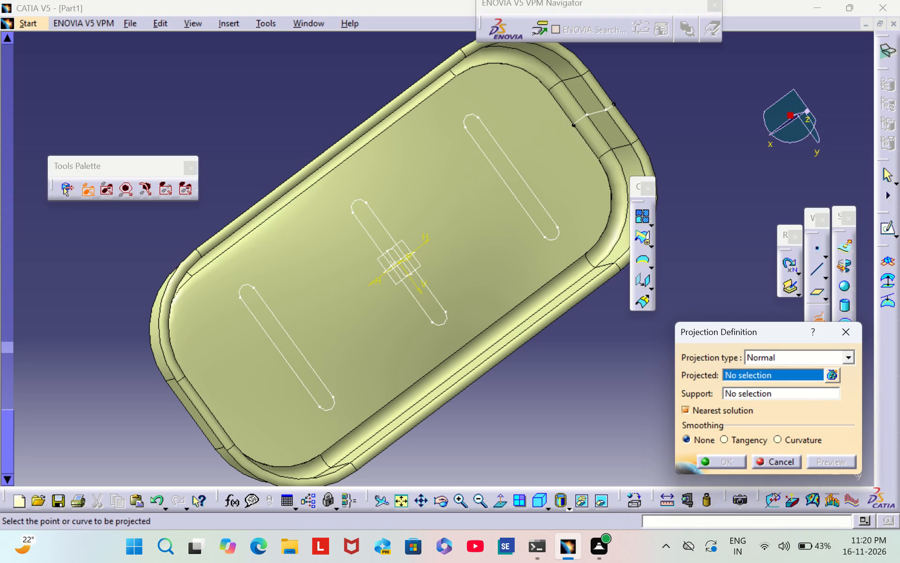
pyautogui.scroll(-1, 572, 379)
pyautogui.moveTo(572, 378); pyautogui.dragTo(479, 303, button='middle')
pyautogui.moveTo(569, 373); pyautogui.dragTo(479, 303, button='right')
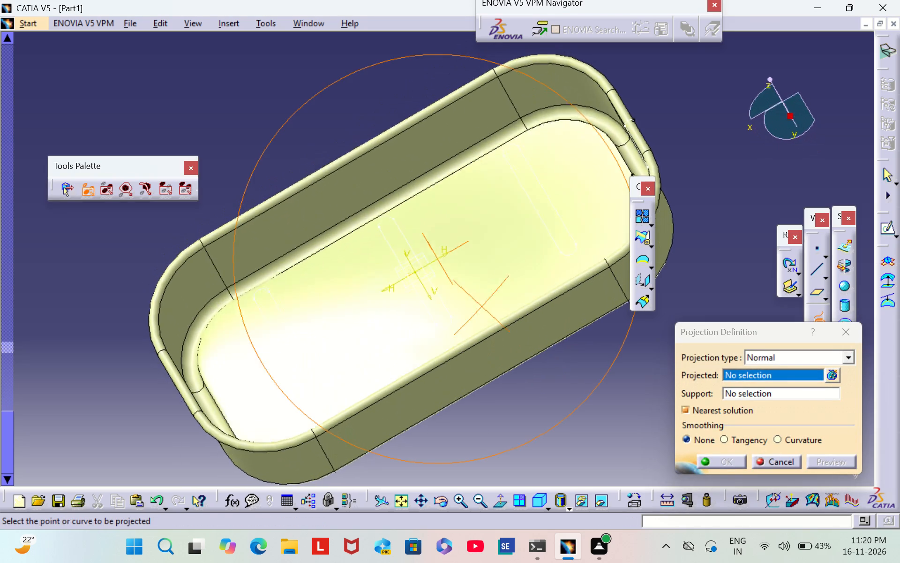
pyautogui.moveTo(479, 303); pyautogui.dragTo(469, 286, button='right')
pyautogui.moveTo(479, 303); pyautogui.dragTo(469, 286, button='middle')
pyautogui.scroll(-1, 160, 363)
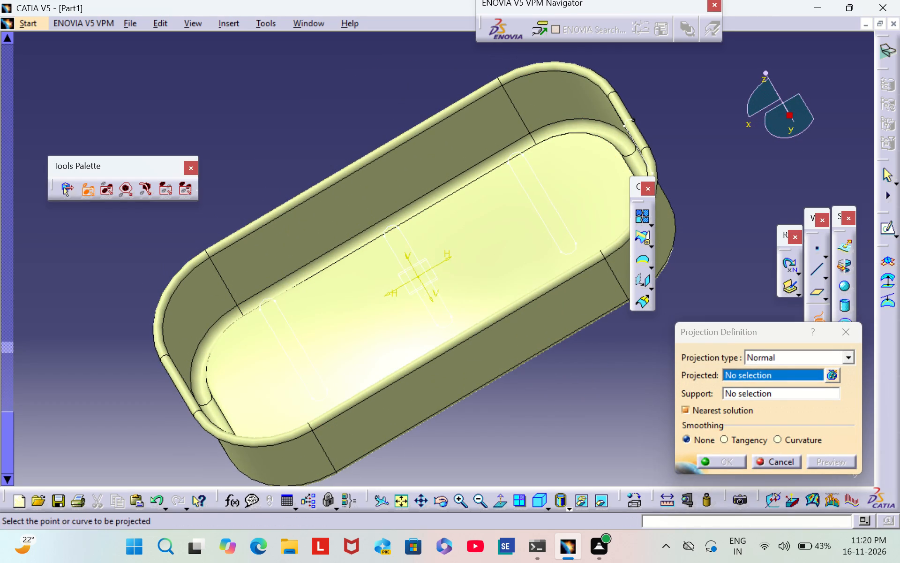
pyautogui.moveTo(125, 346); pyautogui.dragTo(501, 359, button='middle')
pyautogui.scroll(-2, 125, 346)
pyautogui.moveTo(131, 350); pyautogui.dragTo(497, 364, button='right')
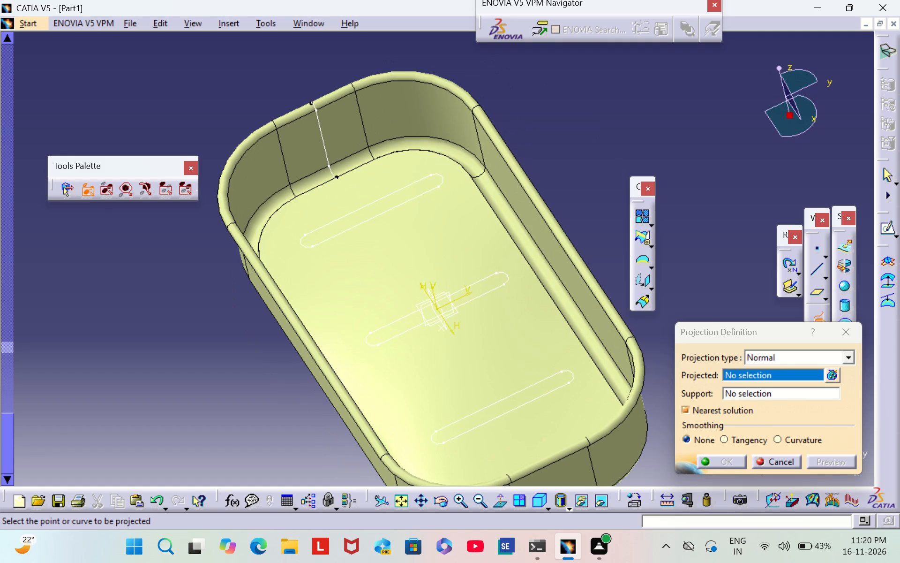
pyautogui.click(495, 287)
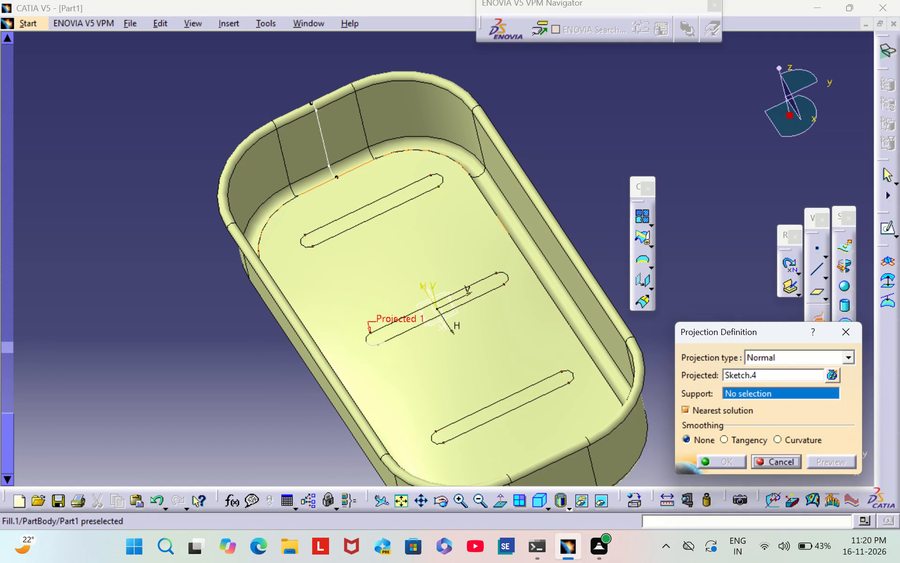
pyautogui.click(545, 326)
pyautogui.scroll(-1, 306, 392)
pyautogui.moveTo(306, 389); pyautogui.dragTo(325, 293, button='middle')
pyautogui.scroll(-1, 306, 391)
pyautogui.moveTo(311, 378); pyautogui.dragTo(325, 293, button='right')
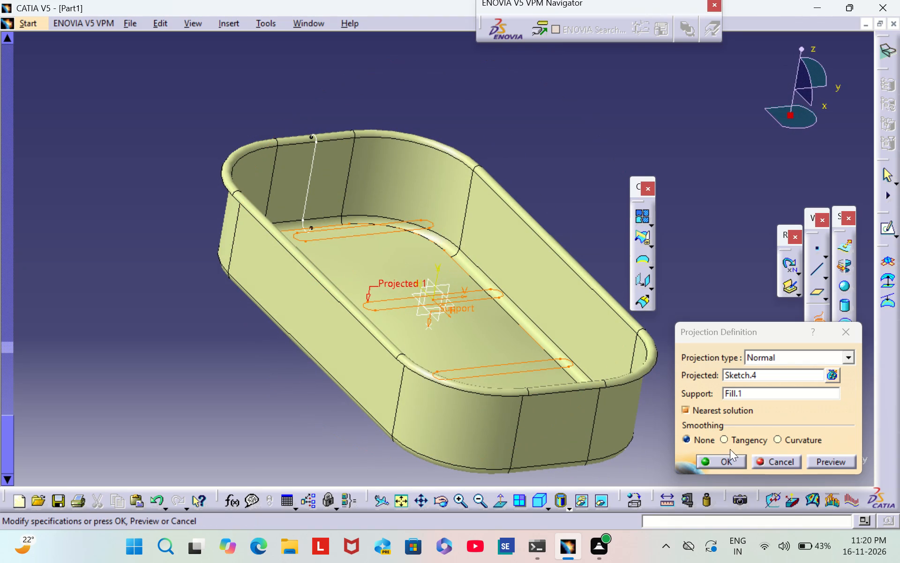
pyautogui.click(725, 456)
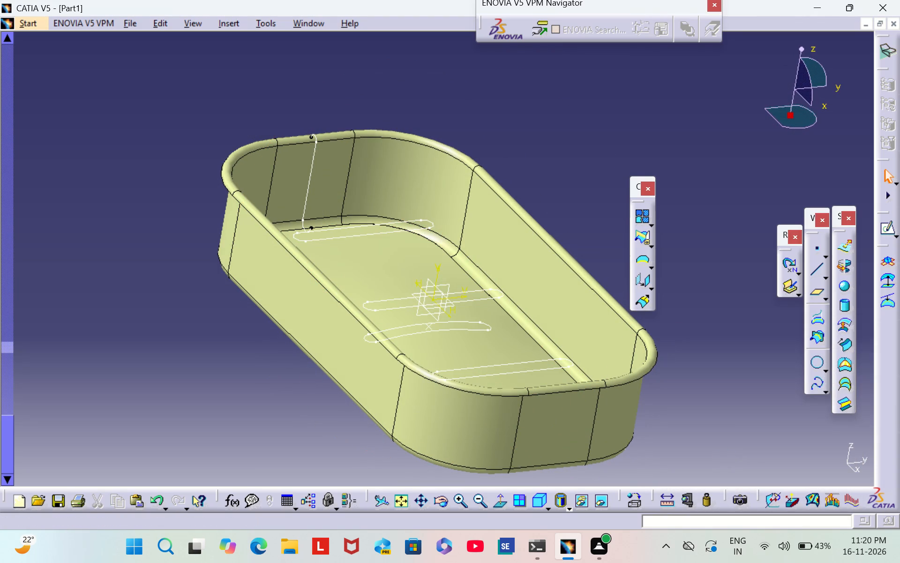
pyautogui.moveTo(594, 214); pyautogui.dragTo(410, 325, button='middle')
pyautogui.scroll(-1, 594, 214)
pyautogui.moveTo(592, 215); pyautogui.dragTo(350, 290, button='right')
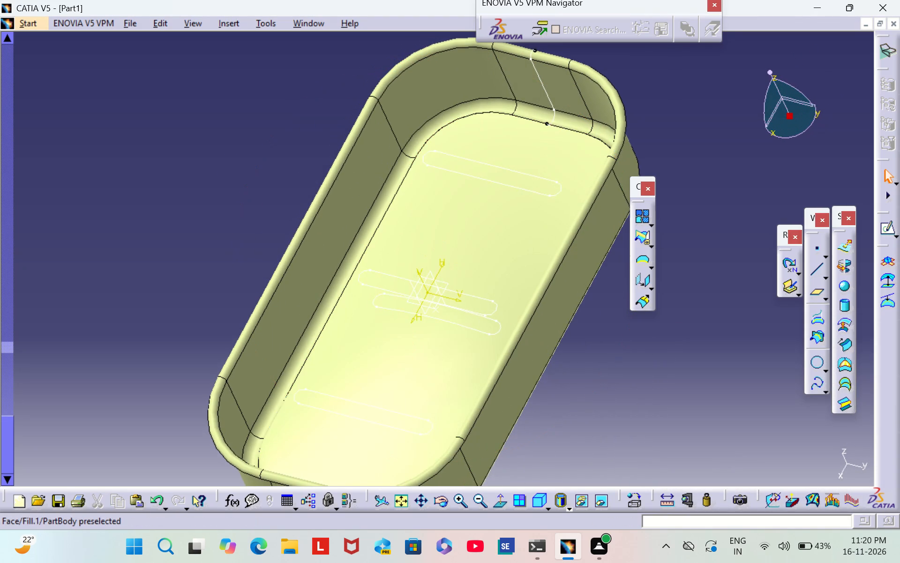
# Hide the Sketch.2 profile line at the tray's end wall.
pyautogui.moveTo(594, 362); pyautogui.dragTo(561, 389, button='middle')
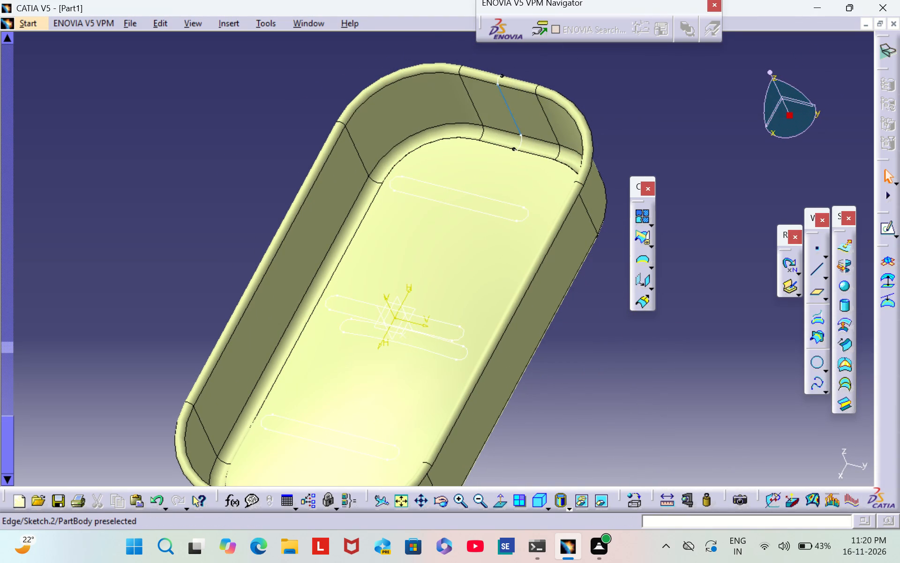
pyautogui.rightClick(513, 115)
pyautogui.click(576, 160)
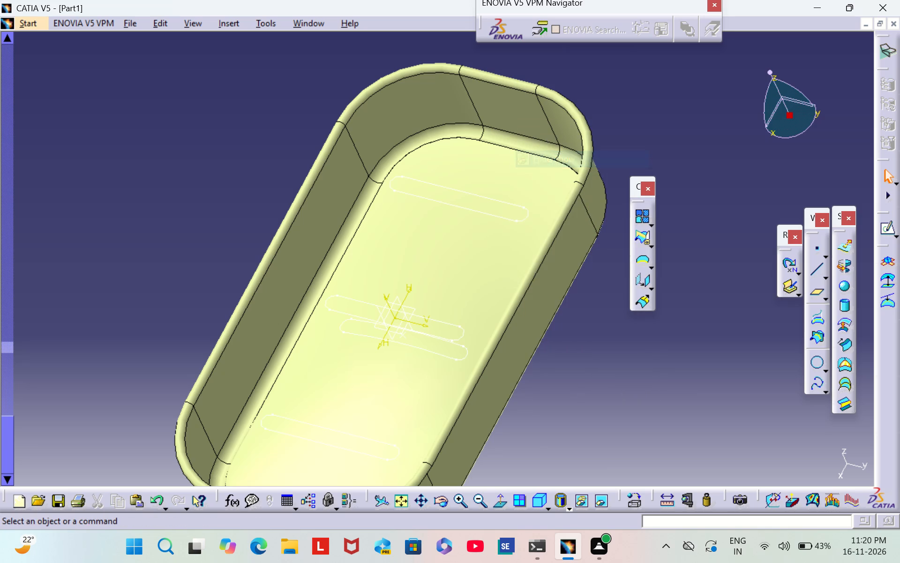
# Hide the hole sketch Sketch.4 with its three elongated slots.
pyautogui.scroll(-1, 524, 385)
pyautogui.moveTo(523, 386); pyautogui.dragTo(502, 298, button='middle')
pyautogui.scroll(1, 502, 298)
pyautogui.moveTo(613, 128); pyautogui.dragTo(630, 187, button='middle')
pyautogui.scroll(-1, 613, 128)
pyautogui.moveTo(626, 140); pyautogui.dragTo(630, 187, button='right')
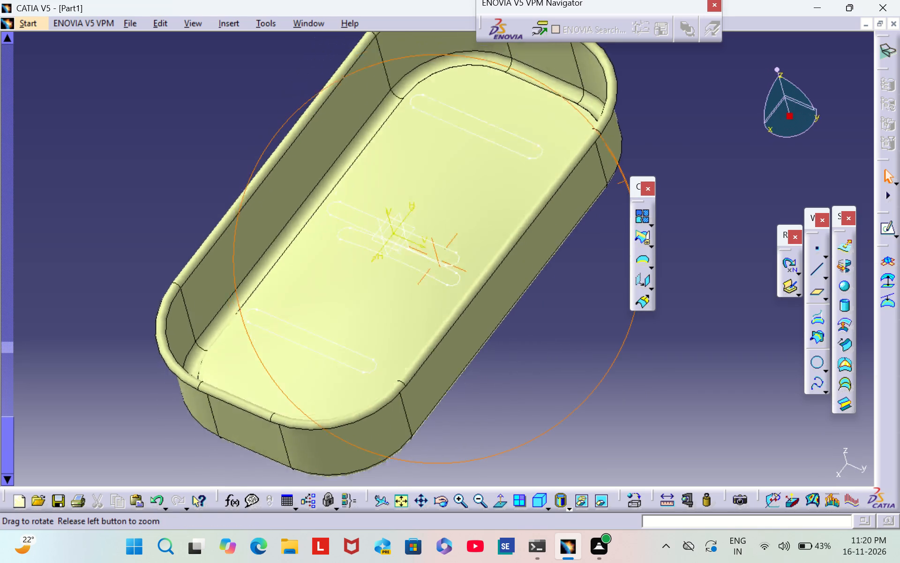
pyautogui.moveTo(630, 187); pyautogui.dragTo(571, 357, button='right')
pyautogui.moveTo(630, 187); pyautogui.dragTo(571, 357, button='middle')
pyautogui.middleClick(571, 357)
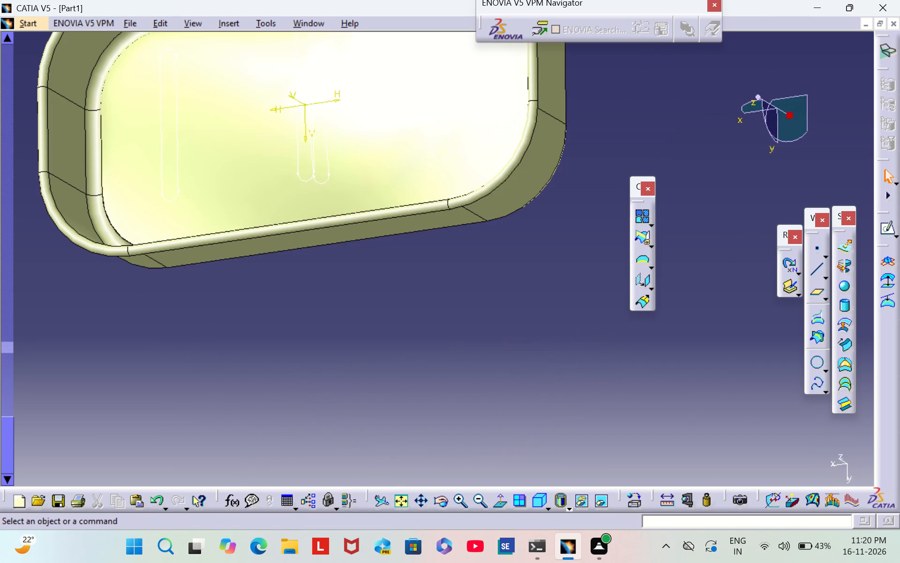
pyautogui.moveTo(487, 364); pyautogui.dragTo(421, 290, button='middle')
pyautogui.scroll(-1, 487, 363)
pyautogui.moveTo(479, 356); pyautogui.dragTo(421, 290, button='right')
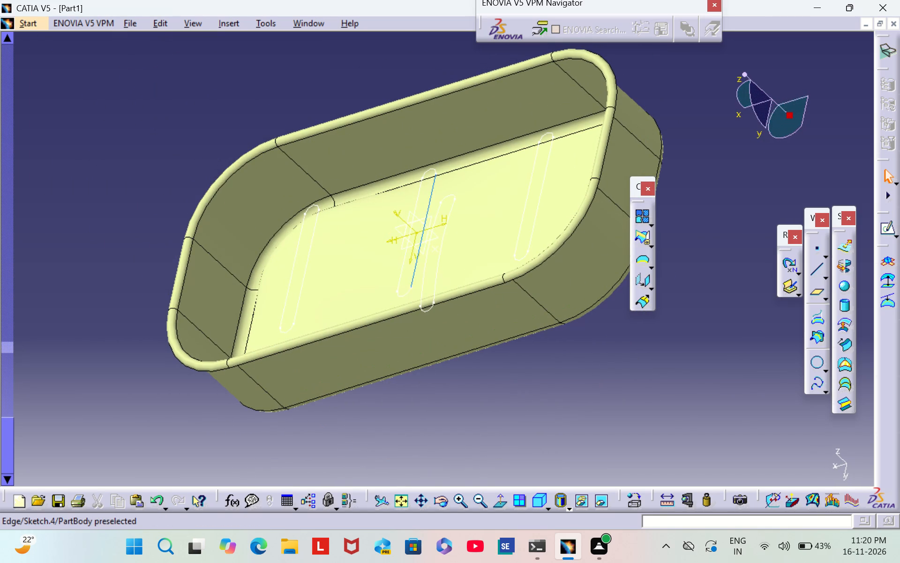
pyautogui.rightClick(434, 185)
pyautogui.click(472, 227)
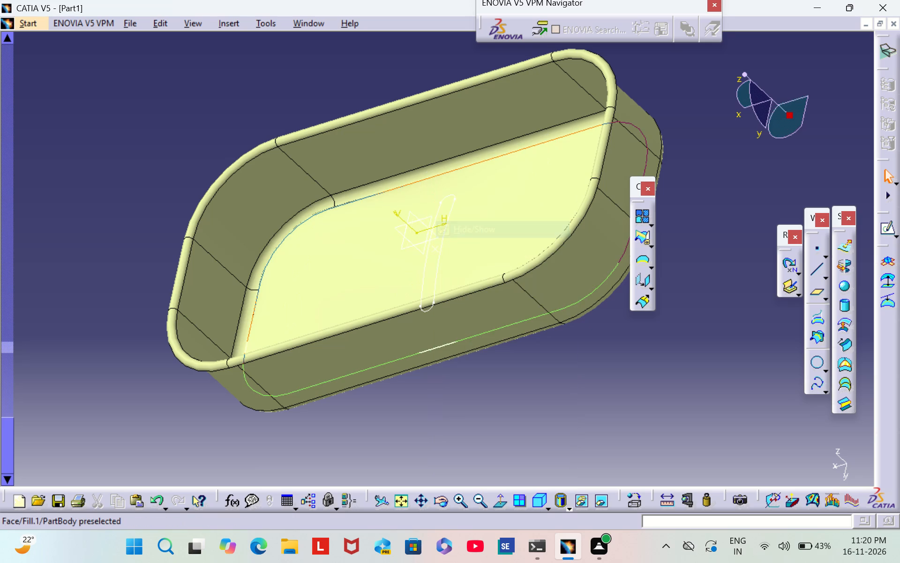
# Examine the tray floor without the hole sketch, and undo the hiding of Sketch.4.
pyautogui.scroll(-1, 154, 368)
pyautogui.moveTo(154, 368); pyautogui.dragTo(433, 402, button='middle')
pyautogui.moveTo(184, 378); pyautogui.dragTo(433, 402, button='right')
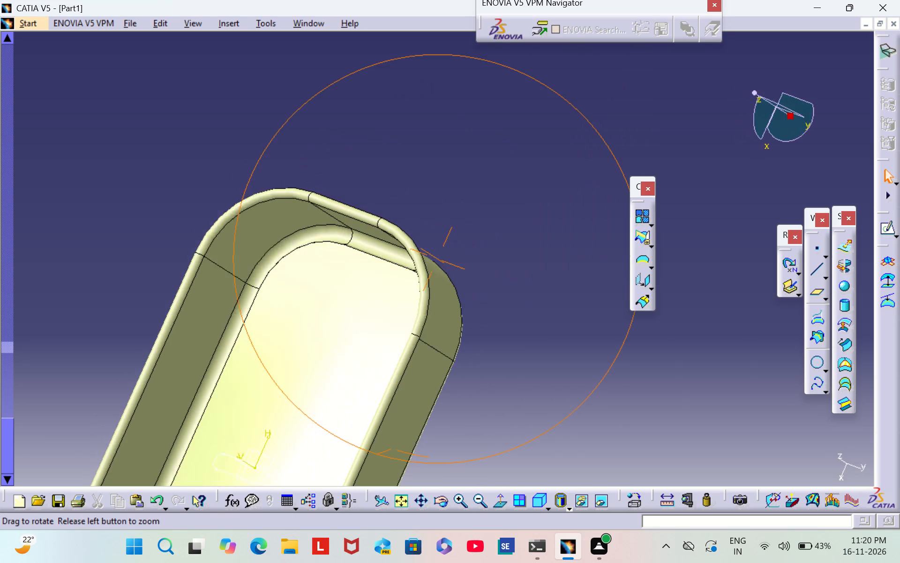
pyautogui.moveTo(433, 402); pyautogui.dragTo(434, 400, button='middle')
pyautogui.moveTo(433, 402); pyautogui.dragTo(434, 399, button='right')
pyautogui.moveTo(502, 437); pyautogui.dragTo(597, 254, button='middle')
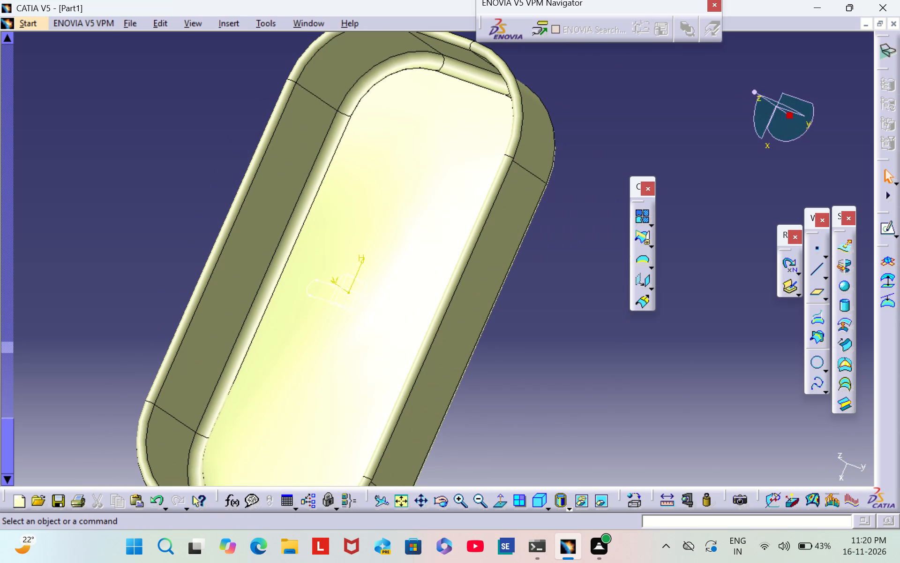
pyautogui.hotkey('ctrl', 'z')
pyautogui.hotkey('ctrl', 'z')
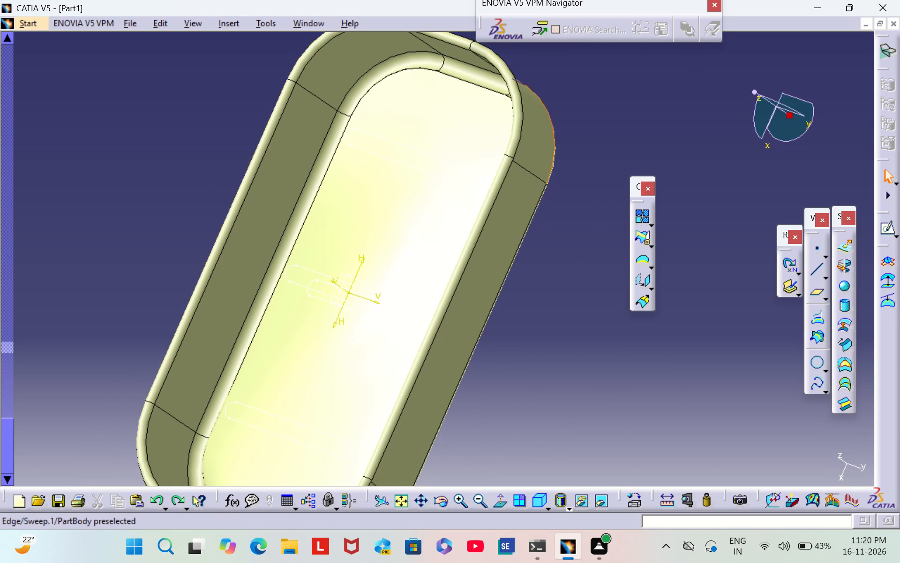
# Project Sketch.4 onto the tray floor with the Normal projection type, nearest solution and no smoothing.
pyautogui.moveTo(606, 143); pyautogui.dragTo(565, 183, button='middle')
pyautogui.moveTo(607, 142); pyautogui.dragTo(565, 183, button='right')
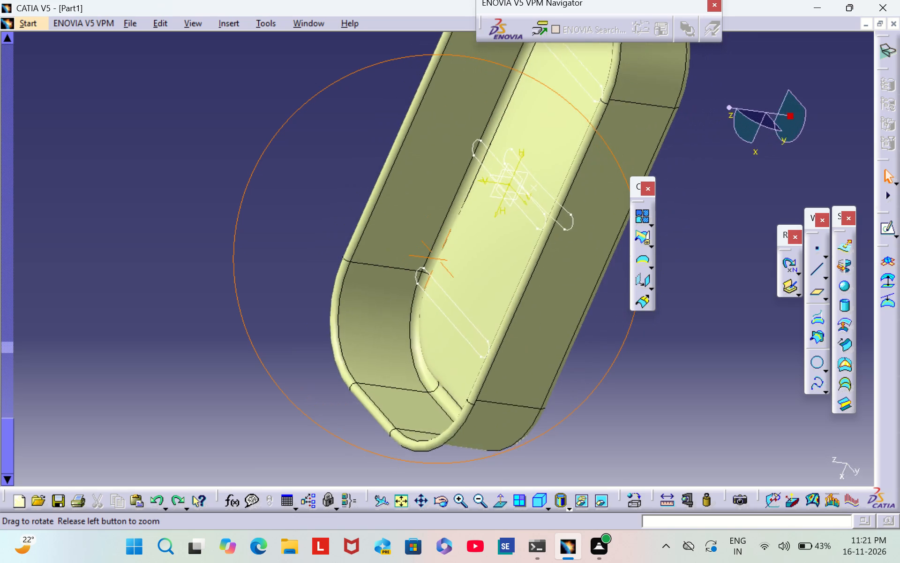
pyautogui.moveTo(565, 183); pyautogui.dragTo(538, 223, button='middle')
pyautogui.moveTo(565, 183); pyautogui.dragTo(538, 223, button='right')
pyautogui.moveTo(327, 238); pyautogui.dragTo(210, 315, button='middle')
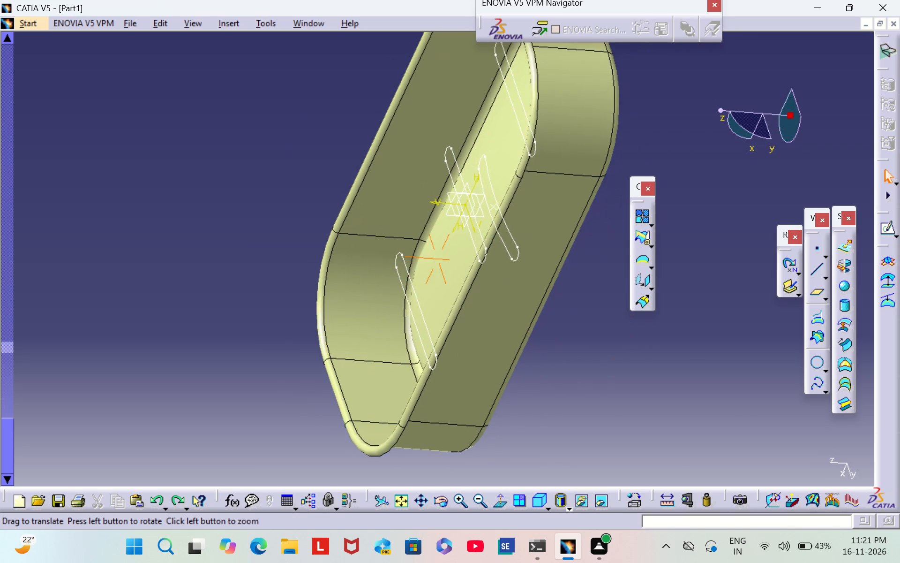
pyautogui.moveTo(210, 315); pyautogui.dragTo(122, 330, button='middle')
pyautogui.scroll(-1, 135, 327)
pyautogui.scroll(-2, 212, 183)
pyautogui.moveTo(212, 183); pyautogui.dragTo(279, 228, button='middle')
pyautogui.moveTo(214, 183); pyautogui.dragTo(279, 228, button='right')
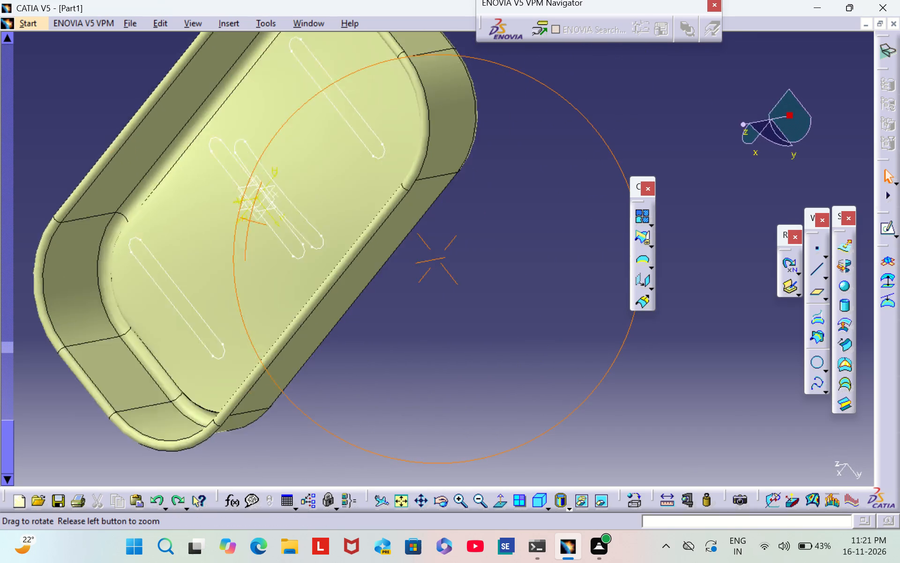
pyautogui.moveTo(279, 228); pyautogui.dragTo(290, 229, button='middle')
pyautogui.moveTo(279, 228); pyautogui.dragTo(291, 228, button='right')
pyautogui.middleClick(291, 228)
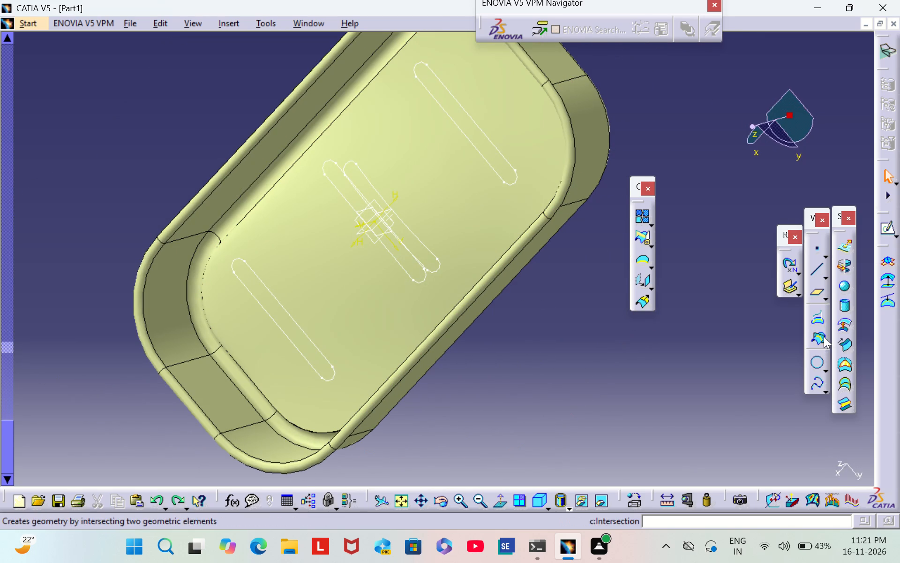
pyautogui.click(821, 314)
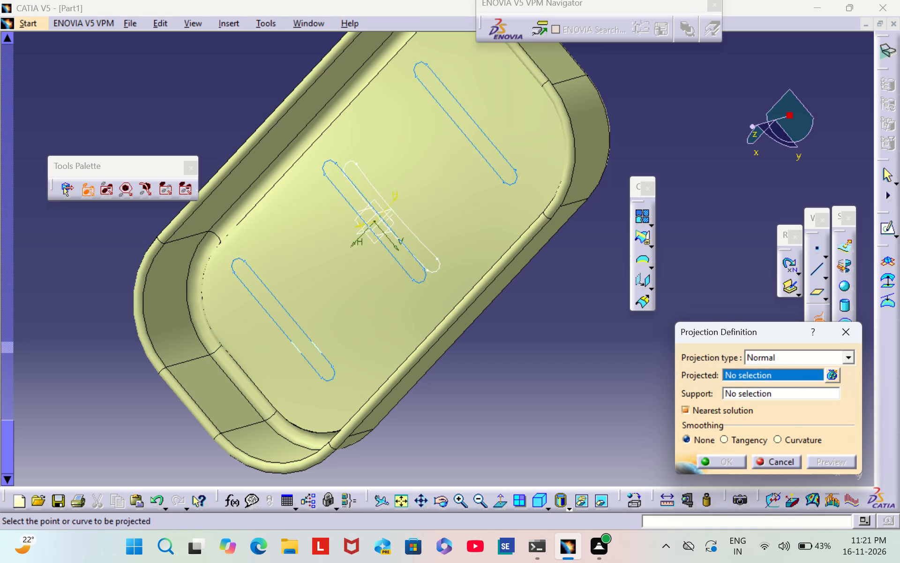
pyautogui.click(496, 147)
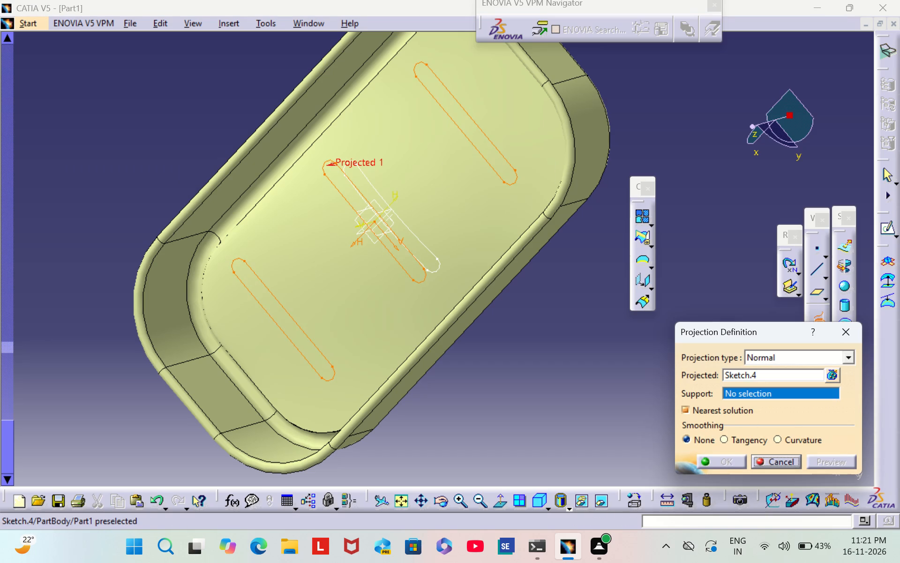
pyautogui.click(450, 218)
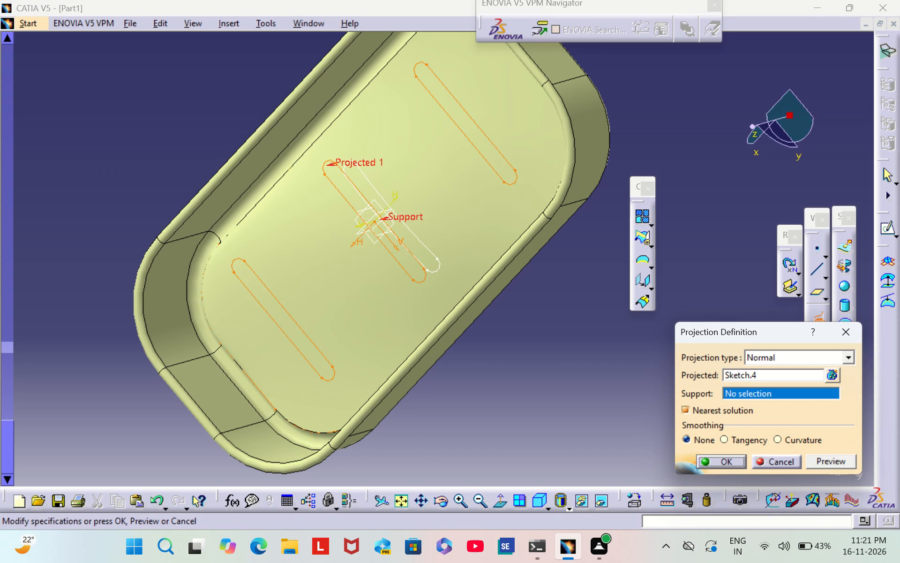
pyautogui.click(727, 462)
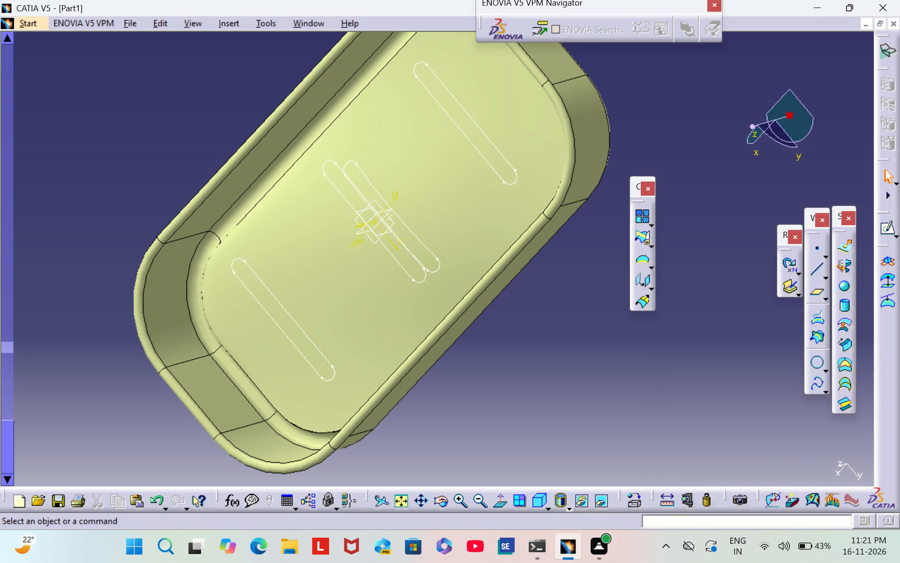
# Examine the slot curves on the tray floor from underneath and from above.
pyautogui.scroll(-1, 190, 181)
pyautogui.moveTo(190, 181); pyautogui.dragTo(318, 260, button='middle')
pyautogui.moveTo(192, 187); pyautogui.dragTo(318, 260, button='right')
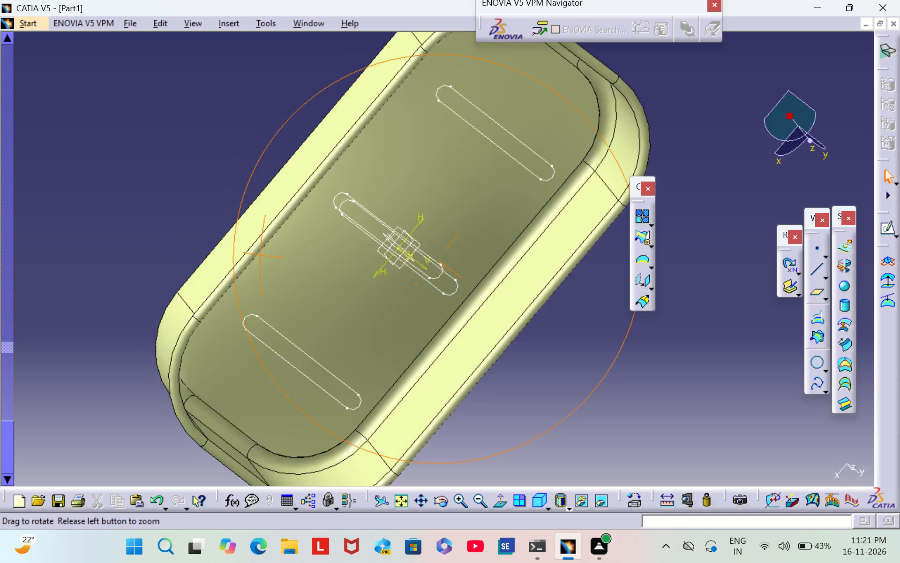
pyautogui.moveTo(318, 260); pyautogui.dragTo(330, 256, button='right')
pyautogui.moveTo(318, 260); pyautogui.dragTo(331, 257, button='middle')
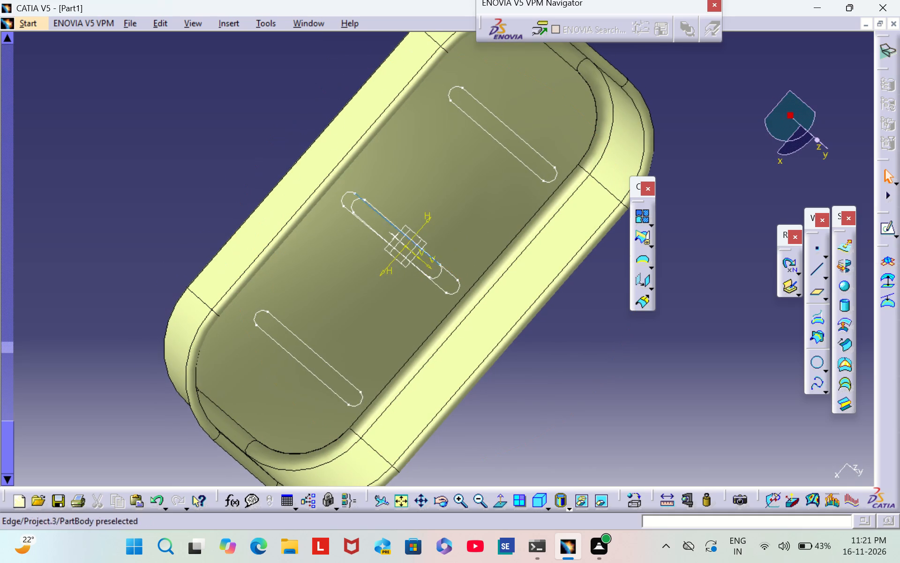
pyautogui.scroll(-2, 618, 380)
pyautogui.moveTo(618, 380); pyautogui.dragTo(474, 324, button='middle')
pyautogui.moveTo(618, 380); pyautogui.dragTo(451, 312, button='right')
pyautogui.moveTo(471, 322); pyautogui.dragTo(451, 312, button='middle')
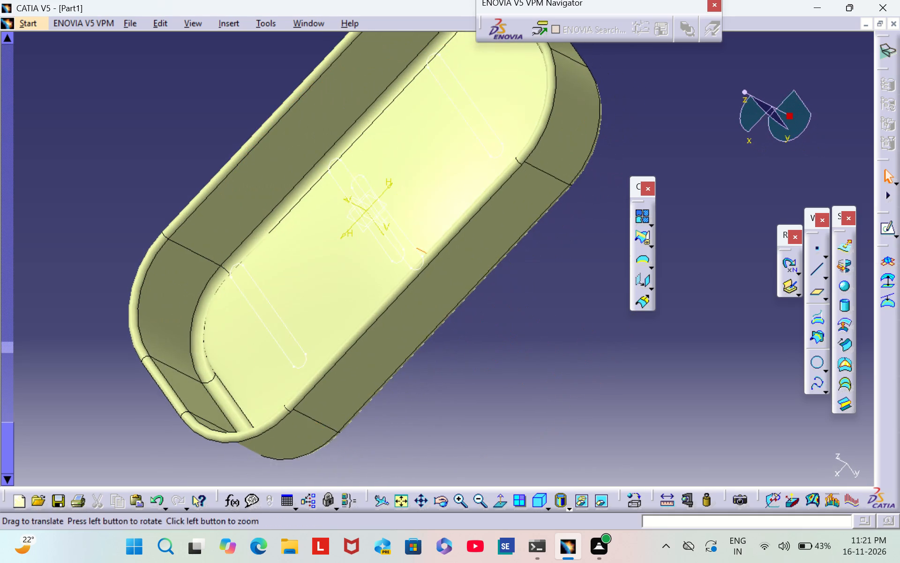
pyautogui.moveTo(451, 312); pyautogui.dragTo(448, 309, button='middle')
pyautogui.moveTo(451, 312); pyautogui.dragTo(453, 315, button='right')
pyautogui.middleClick(453, 315)
# Repeat the Normal projection of Sketch.4 onto the tray floor, with nearest solution and no smoothing.
pyautogui.moveTo(470, 317); pyautogui.dragTo(621, 378, button='middle')
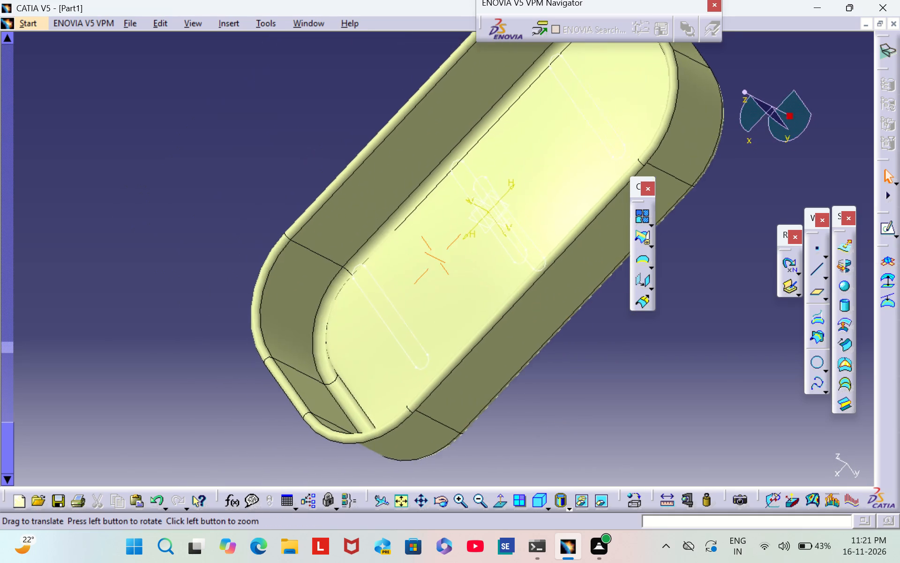
pyautogui.moveTo(621, 378); pyautogui.dragTo(663, 378, button='middle')
pyautogui.click(443, 309)
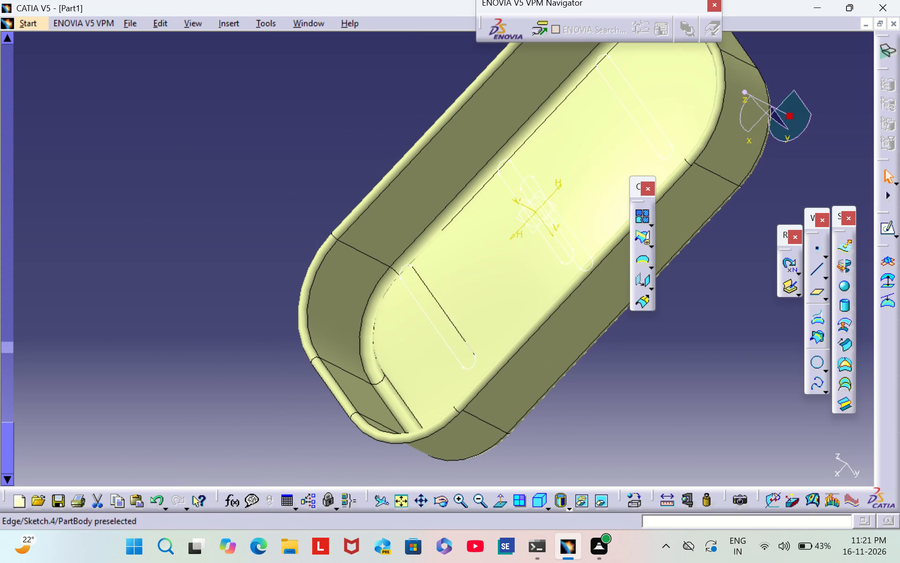
pyautogui.click(813, 319)
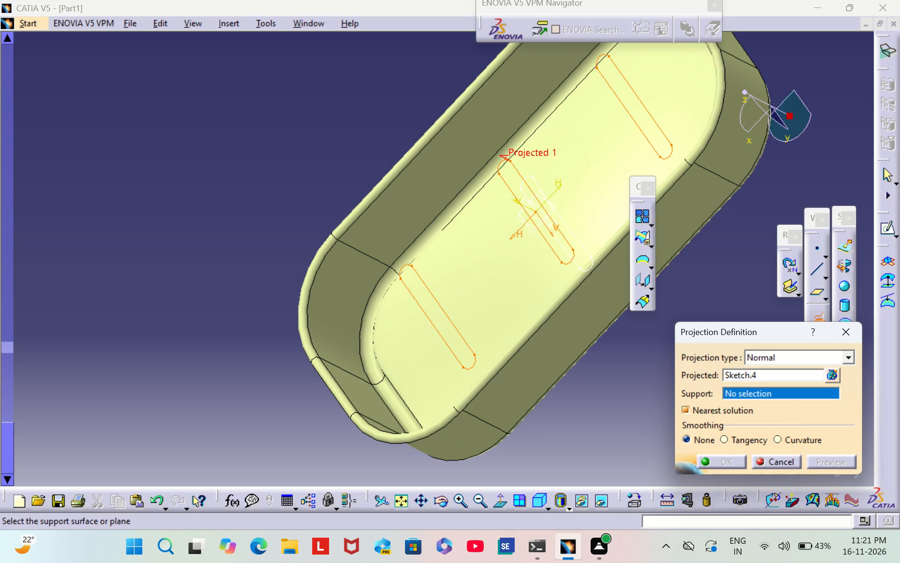
pyautogui.click(478, 298)
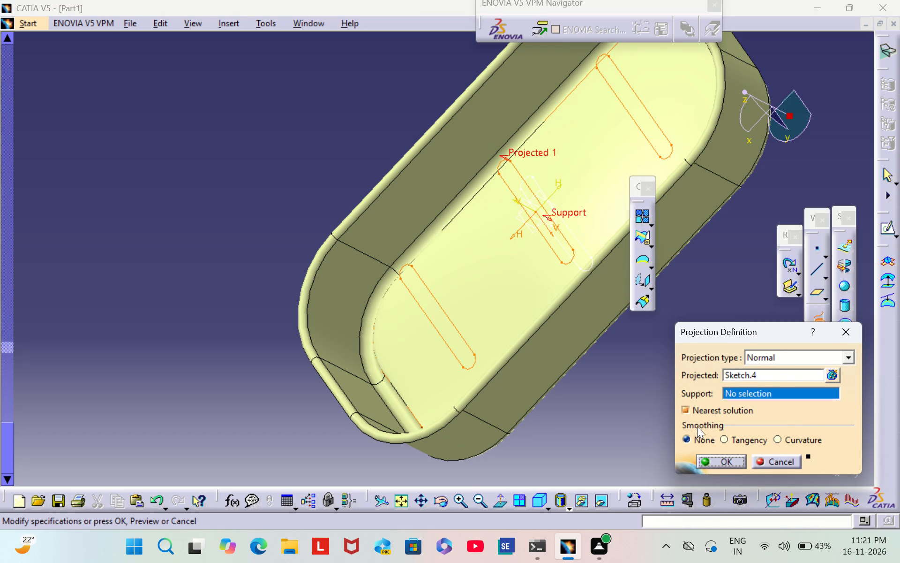
pyautogui.click(723, 456)
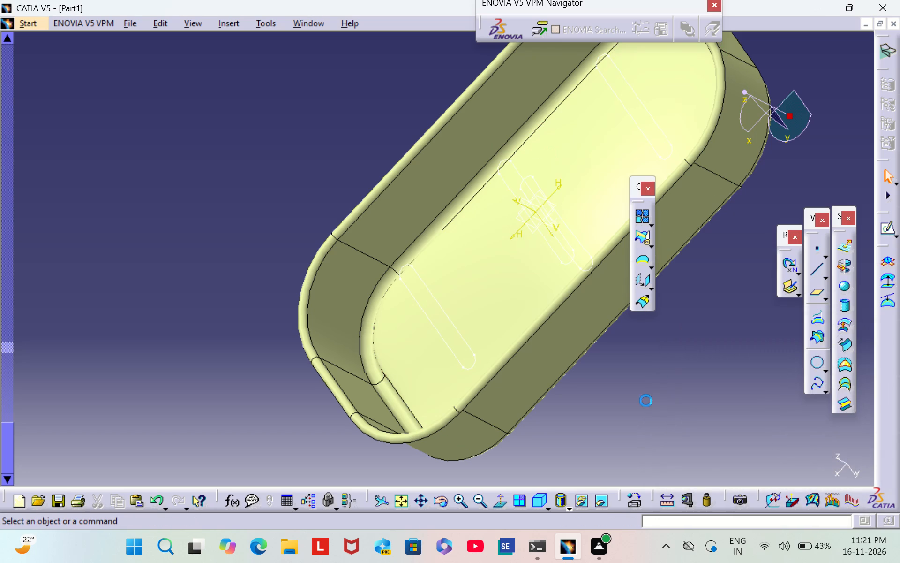
# Examine the tray from several angles to compare the Sketch.4 slots with the projected curves on the floor.
pyautogui.scroll(-2, 236, 286)
pyautogui.moveTo(236, 283); pyautogui.dragTo(380, 364, button='middle')
pyautogui.moveTo(240, 285); pyautogui.dragTo(380, 367, button='right')
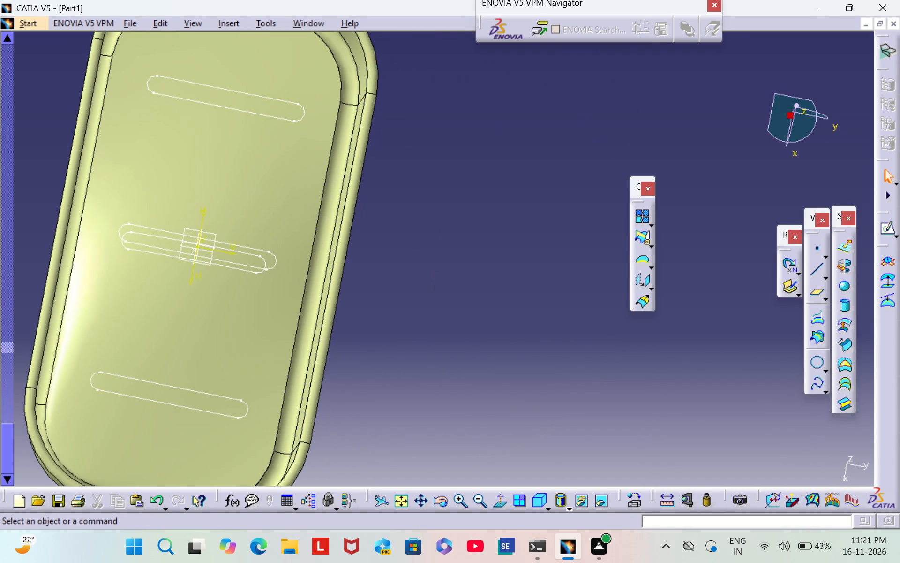
pyautogui.moveTo(437, 296); pyautogui.dragTo(552, 259, button='middle')
pyautogui.tripleClick(481, 500)
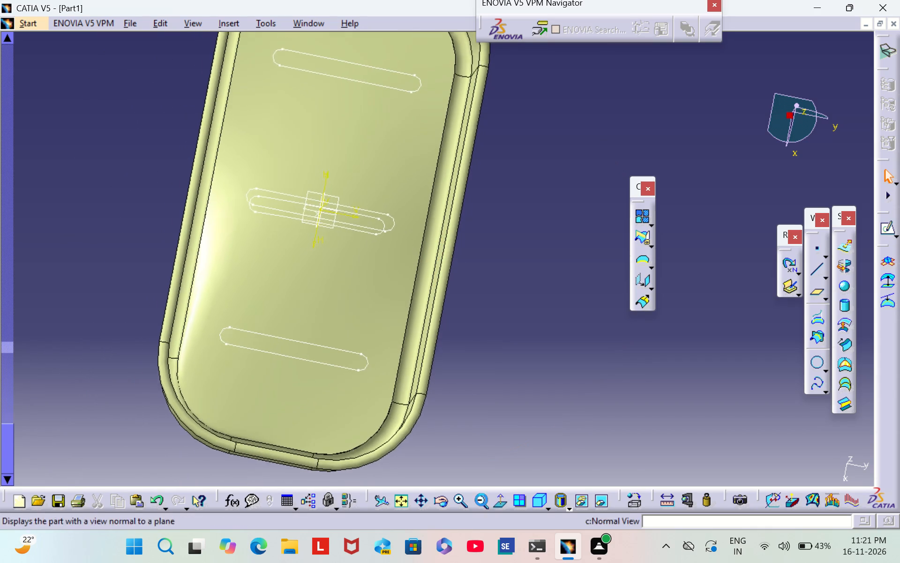
pyautogui.scroll(-2, 536, 327)
pyautogui.moveTo(537, 327); pyautogui.dragTo(490, 296, button='middle')
pyautogui.moveTo(537, 327); pyautogui.dragTo(484, 285, button='right')
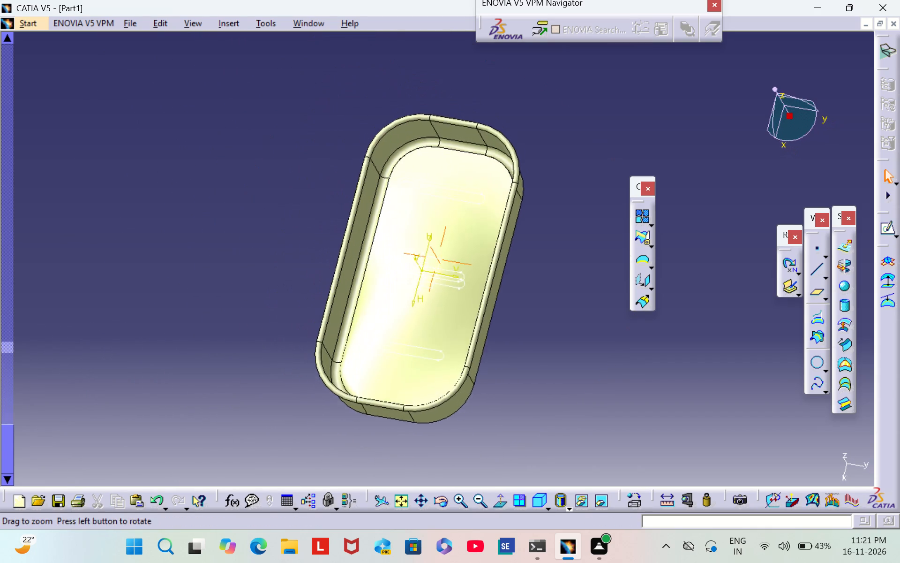
pyautogui.moveTo(490, 296); pyautogui.dragTo(527, 344, button='middle')
pyautogui.moveTo(278, 237); pyautogui.dragTo(539, 368, button='middle')
pyautogui.scroll(-1, 287, 241)
pyautogui.moveTo(337, 280); pyautogui.dragTo(539, 368, button='right')
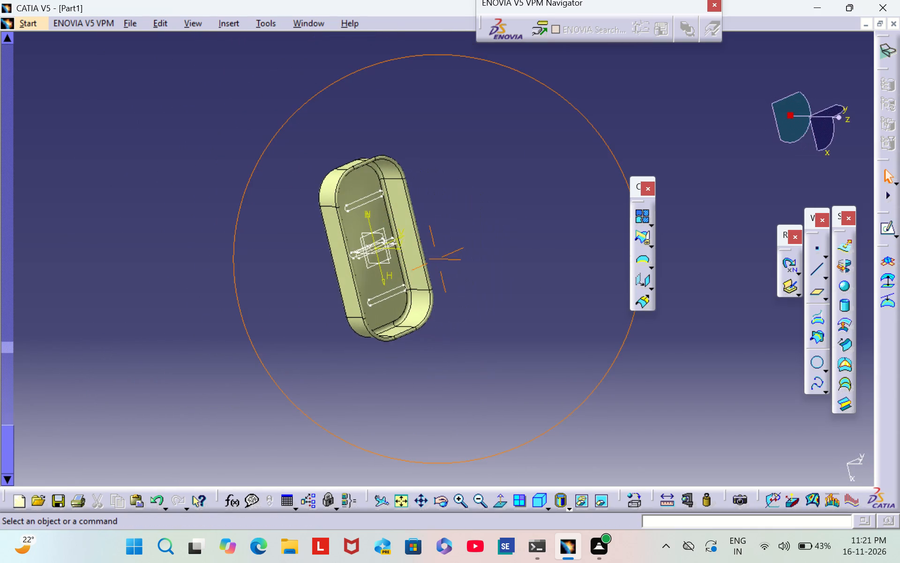
pyautogui.moveTo(539, 368); pyautogui.dragTo(539, 365, button='right')
pyautogui.moveTo(539, 368); pyautogui.dragTo(534, 361, button='middle')
pyautogui.scroll(-2, 267, 319)
pyautogui.moveTo(267, 319); pyautogui.dragTo(412, 429, button='middle')
pyautogui.moveTo(278, 331); pyautogui.dragTo(412, 430, button='right')
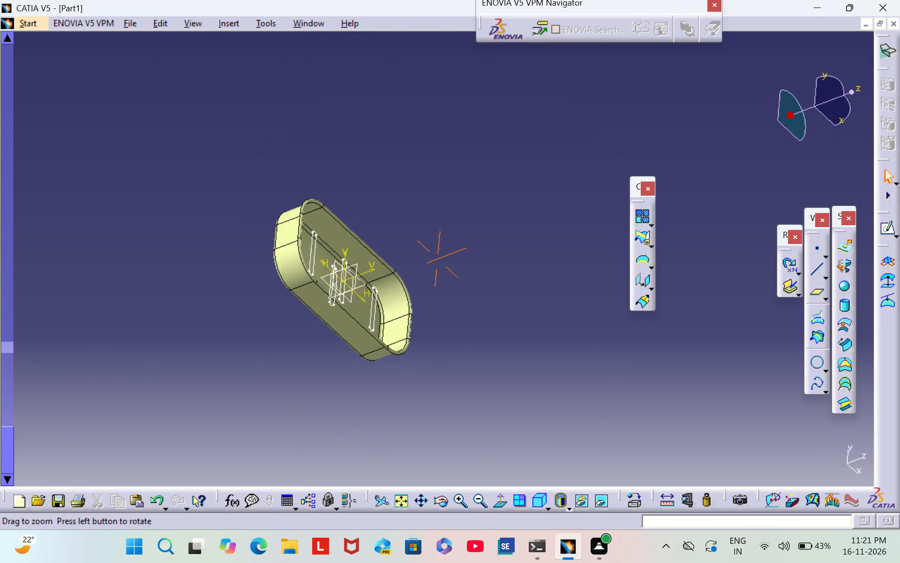
pyautogui.moveTo(412, 429); pyautogui.dragTo(412, 428, button='middle')
pyautogui.moveTo(366, 365); pyautogui.dragTo(304, 344, button='middle')
pyautogui.moveTo(366, 365); pyautogui.dragTo(304, 344, button='right')
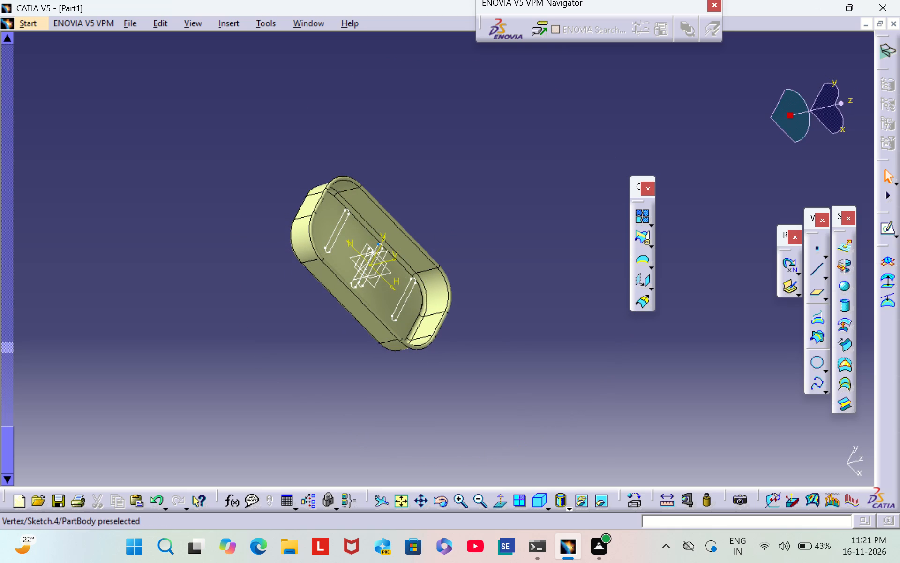
pyautogui.scroll(-2, 277, 301)
pyautogui.moveTo(277, 300); pyautogui.dragTo(410, 366, button='middle')
pyautogui.moveTo(282, 304); pyautogui.dragTo(410, 366, button='right')
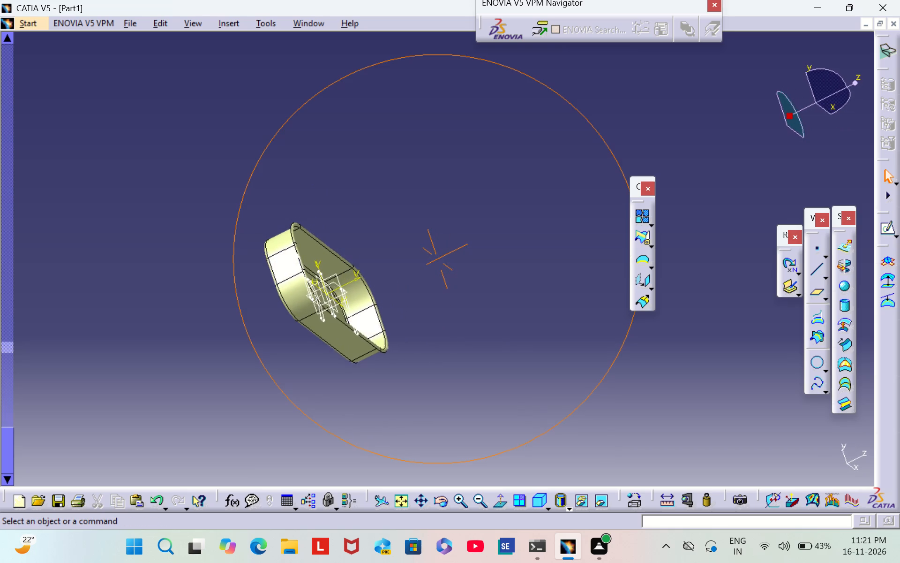
pyautogui.moveTo(410, 366); pyautogui.dragTo(394, 377, button='right')
pyautogui.moveTo(410, 366); pyautogui.dragTo(393, 379, button='middle')
# Delete the three surplus projections Project.2, Project.3 and Project.4 from the tray floor.
pyautogui.scroll(-1, 434, 301)
pyautogui.moveTo(435, 300); pyautogui.dragTo(371, 323, button='middle')
pyautogui.moveTo(436, 303); pyautogui.dragTo(371, 323, button='right')
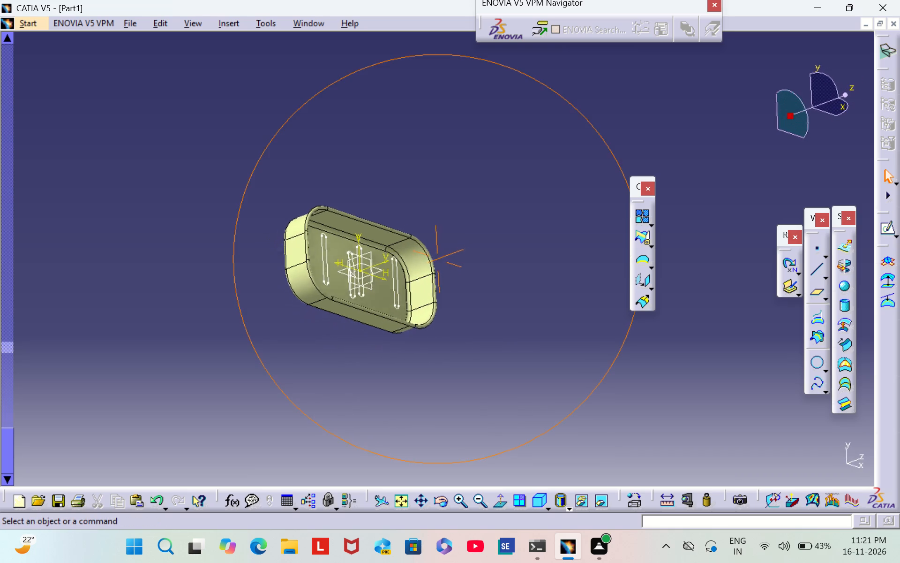
pyautogui.moveTo(371, 323); pyautogui.dragTo(360, 323, button='right')
pyautogui.moveTo(371, 323); pyautogui.dragTo(360, 323, button='middle')
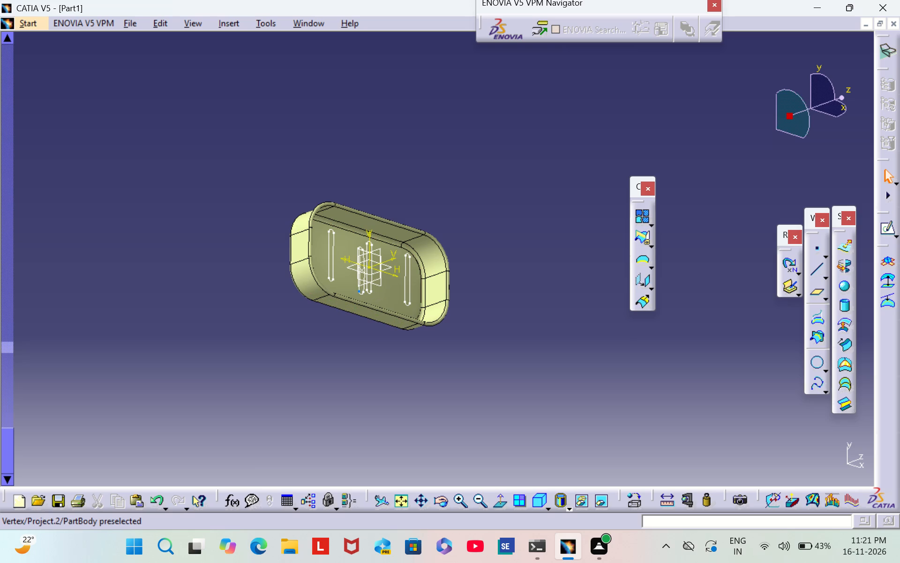
pyautogui.rightClick(359, 293)
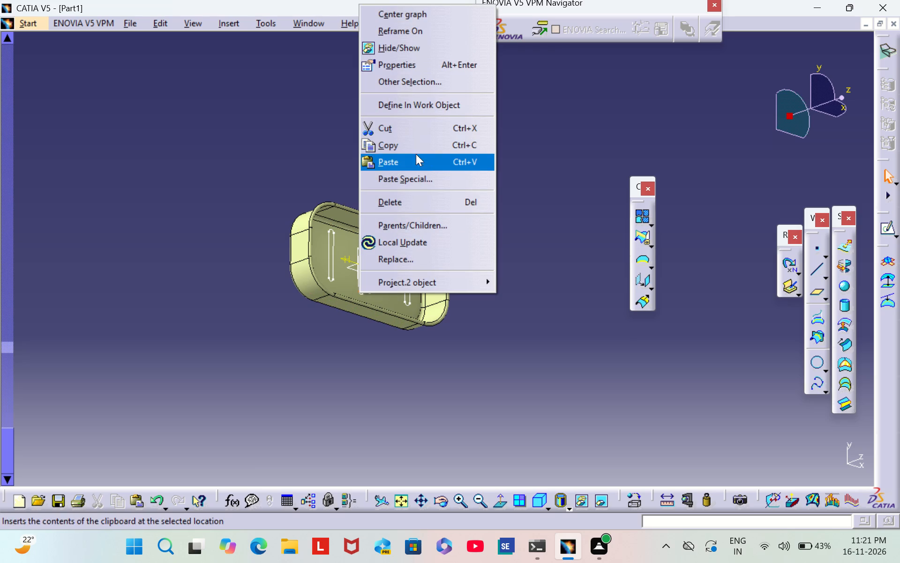
pyautogui.click(427, 202)
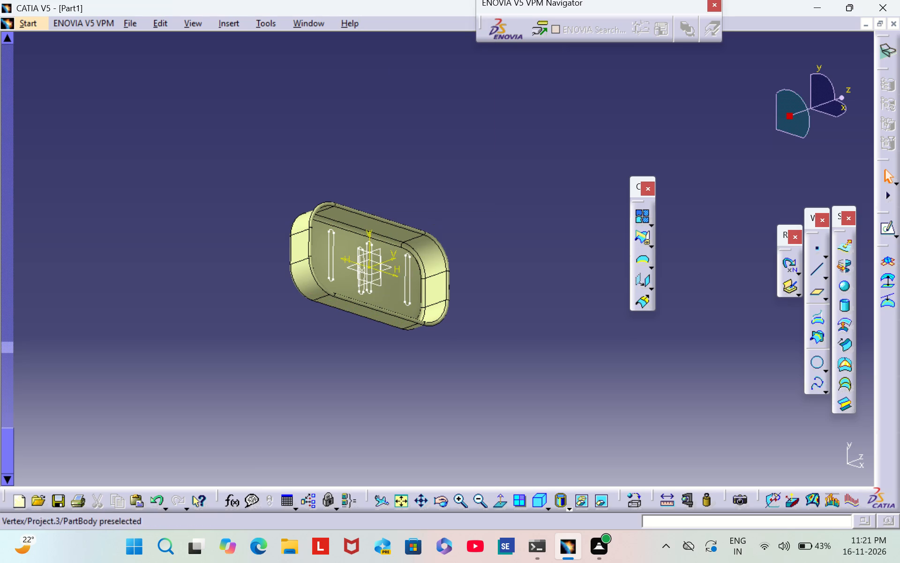
pyautogui.rightClick(359, 289)
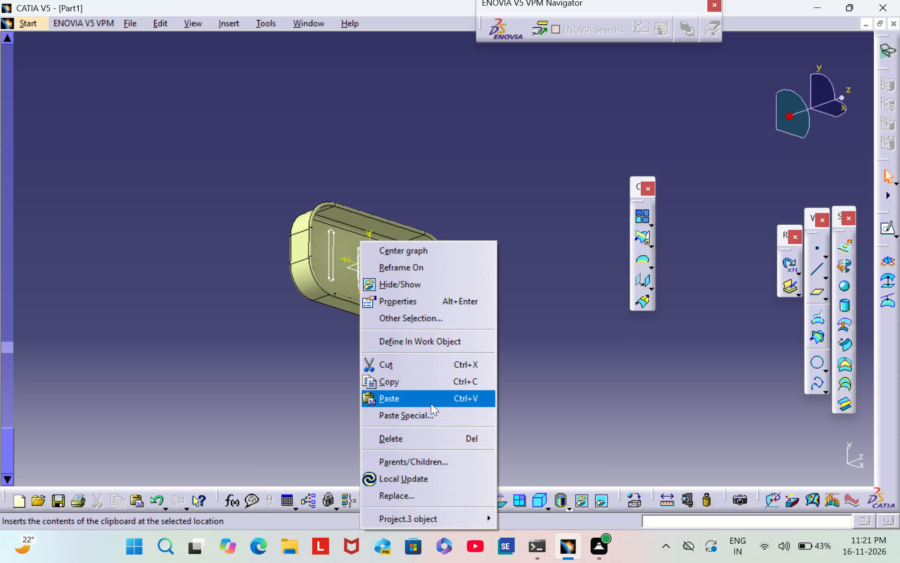
pyautogui.click(425, 438)
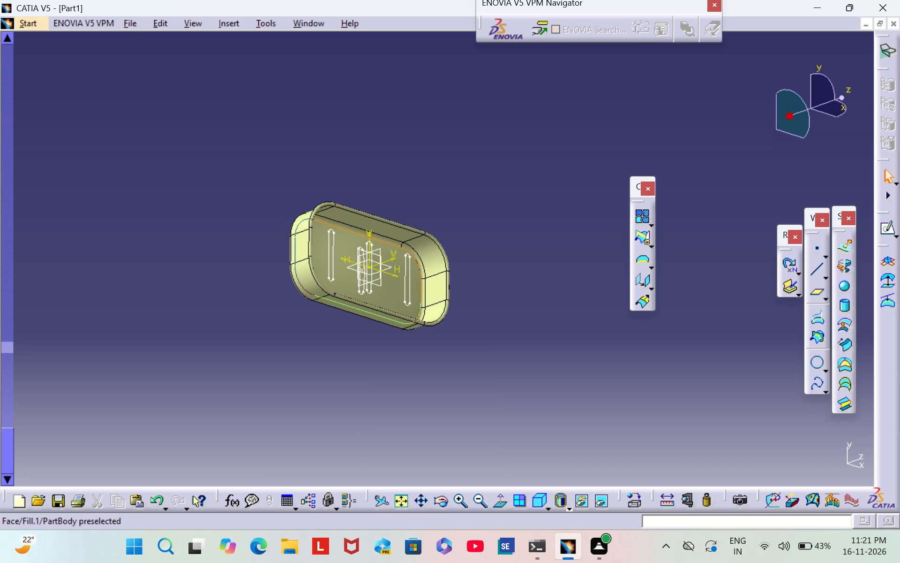
pyautogui.rightClick(359, 283)
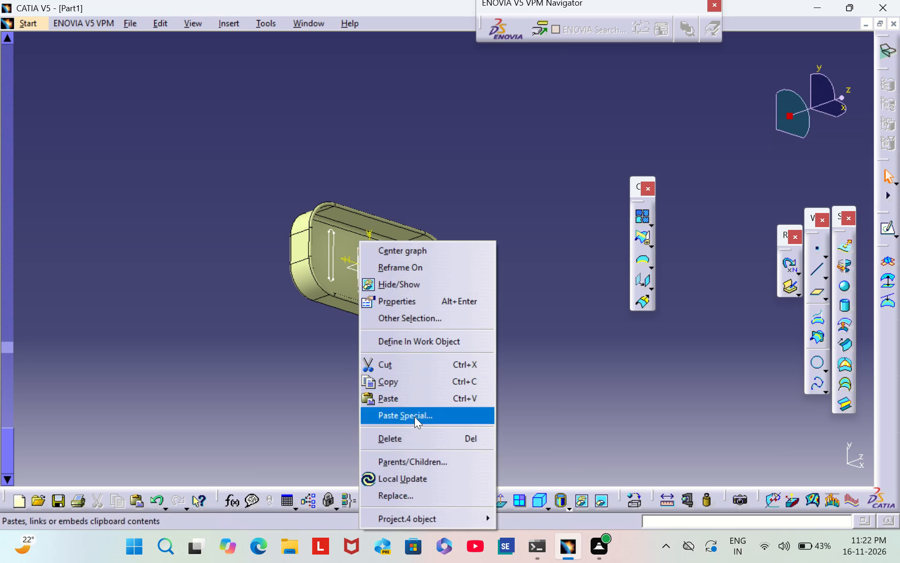
pyautogui.click(420, 438)
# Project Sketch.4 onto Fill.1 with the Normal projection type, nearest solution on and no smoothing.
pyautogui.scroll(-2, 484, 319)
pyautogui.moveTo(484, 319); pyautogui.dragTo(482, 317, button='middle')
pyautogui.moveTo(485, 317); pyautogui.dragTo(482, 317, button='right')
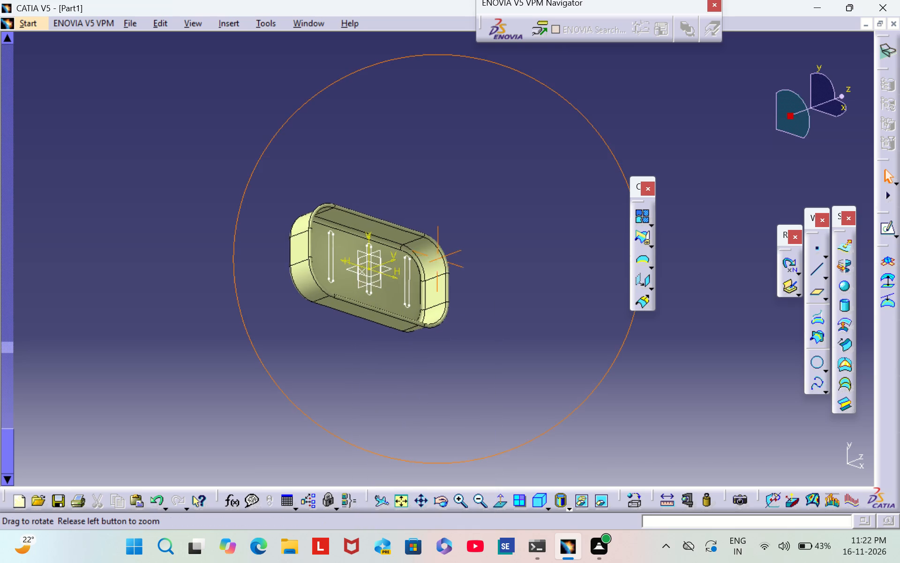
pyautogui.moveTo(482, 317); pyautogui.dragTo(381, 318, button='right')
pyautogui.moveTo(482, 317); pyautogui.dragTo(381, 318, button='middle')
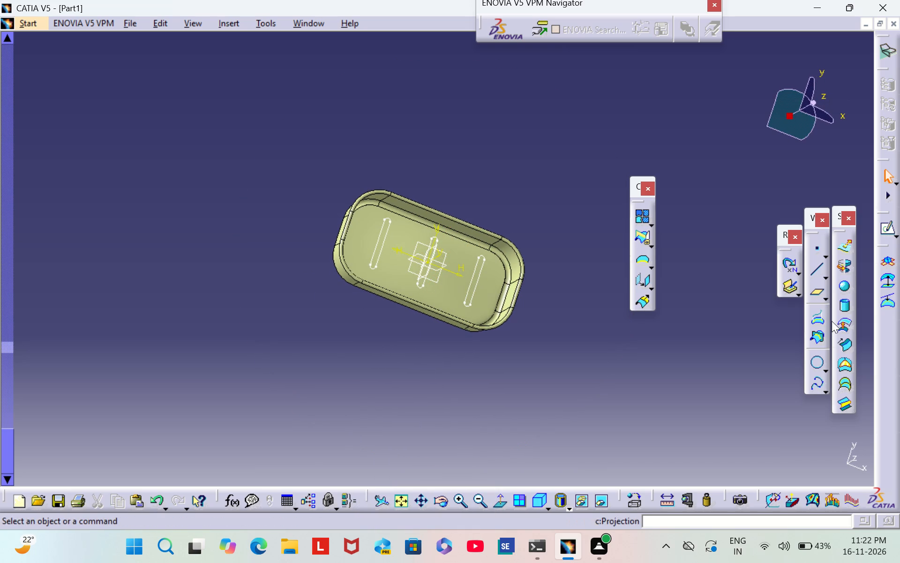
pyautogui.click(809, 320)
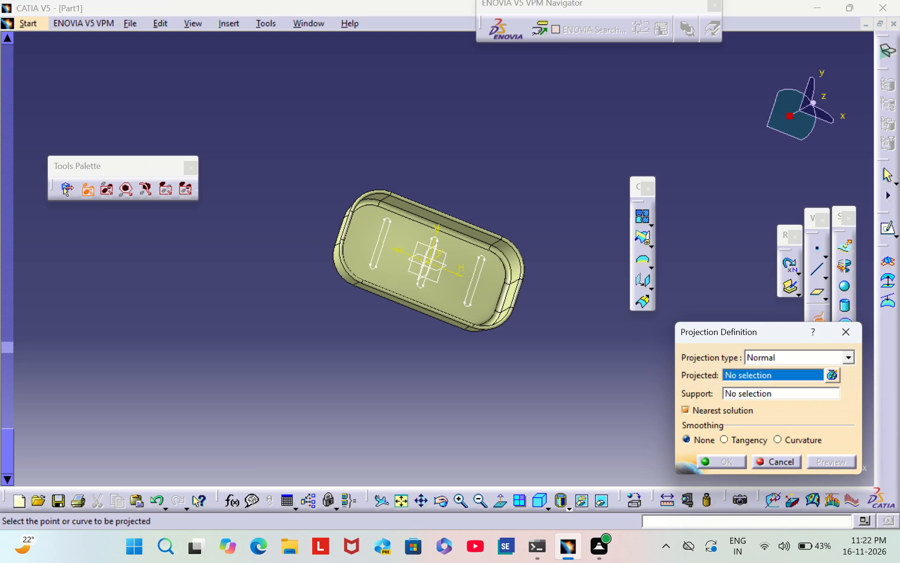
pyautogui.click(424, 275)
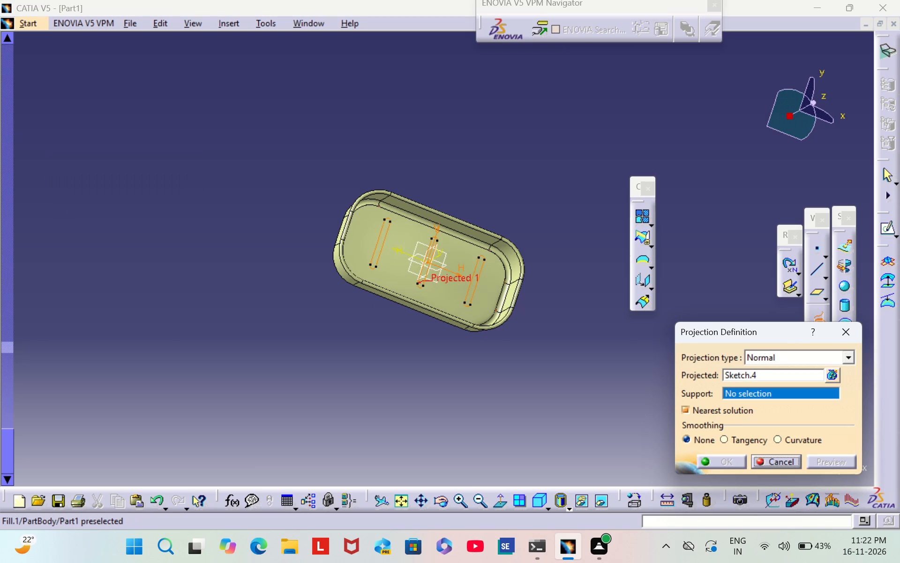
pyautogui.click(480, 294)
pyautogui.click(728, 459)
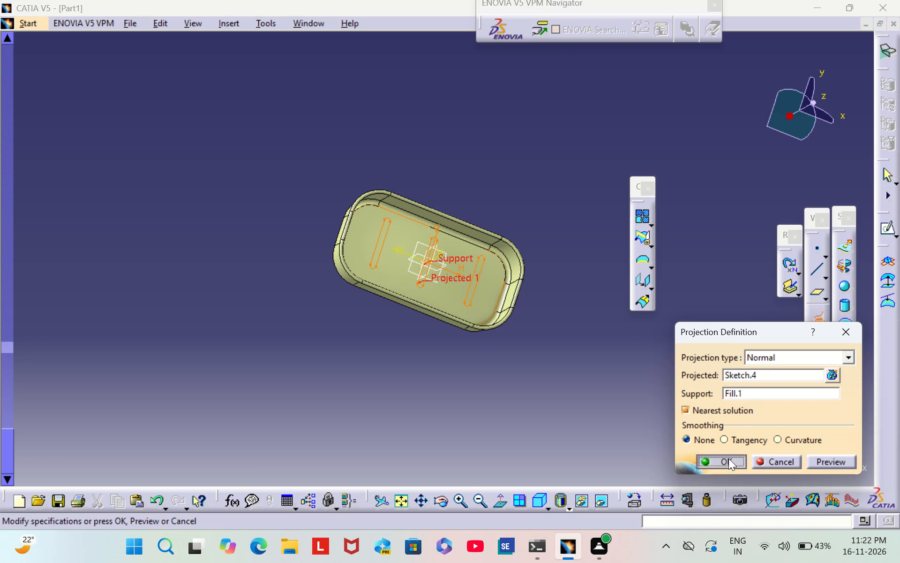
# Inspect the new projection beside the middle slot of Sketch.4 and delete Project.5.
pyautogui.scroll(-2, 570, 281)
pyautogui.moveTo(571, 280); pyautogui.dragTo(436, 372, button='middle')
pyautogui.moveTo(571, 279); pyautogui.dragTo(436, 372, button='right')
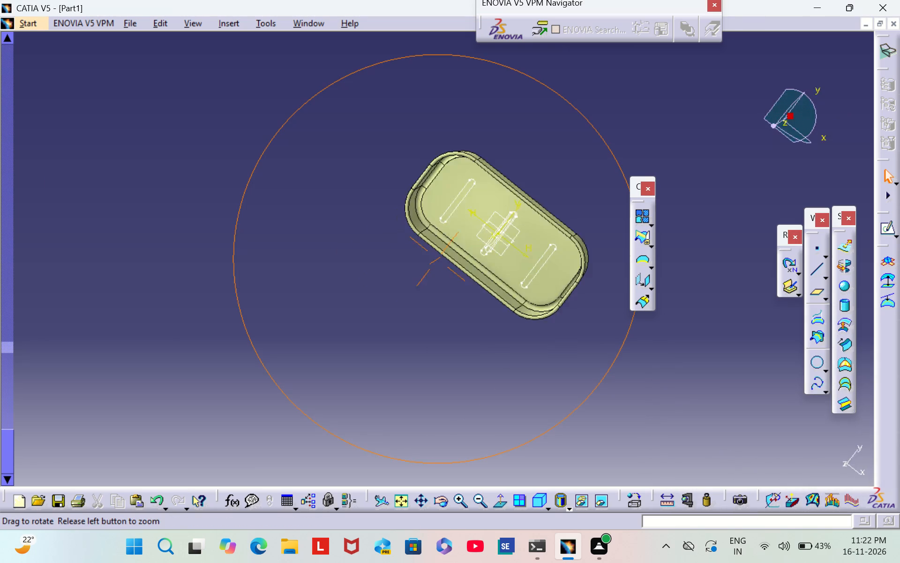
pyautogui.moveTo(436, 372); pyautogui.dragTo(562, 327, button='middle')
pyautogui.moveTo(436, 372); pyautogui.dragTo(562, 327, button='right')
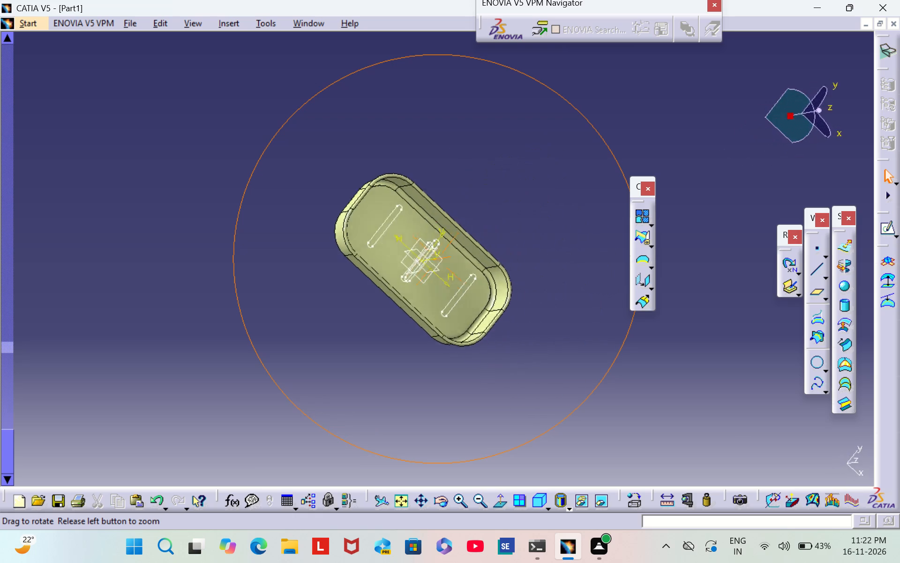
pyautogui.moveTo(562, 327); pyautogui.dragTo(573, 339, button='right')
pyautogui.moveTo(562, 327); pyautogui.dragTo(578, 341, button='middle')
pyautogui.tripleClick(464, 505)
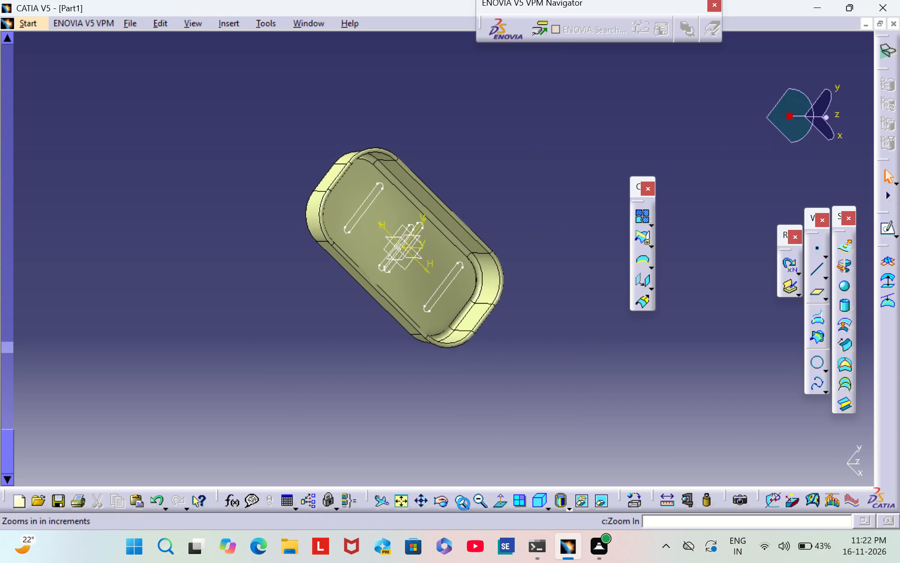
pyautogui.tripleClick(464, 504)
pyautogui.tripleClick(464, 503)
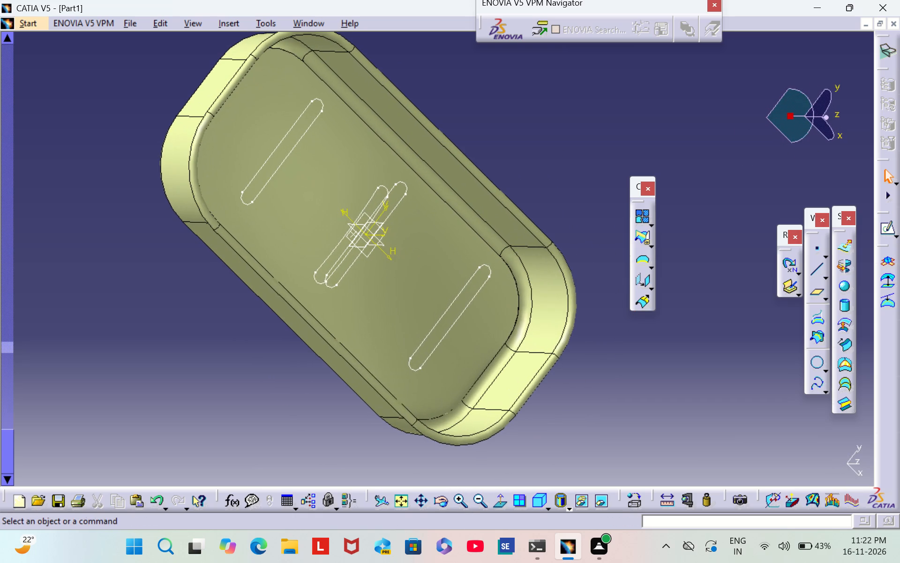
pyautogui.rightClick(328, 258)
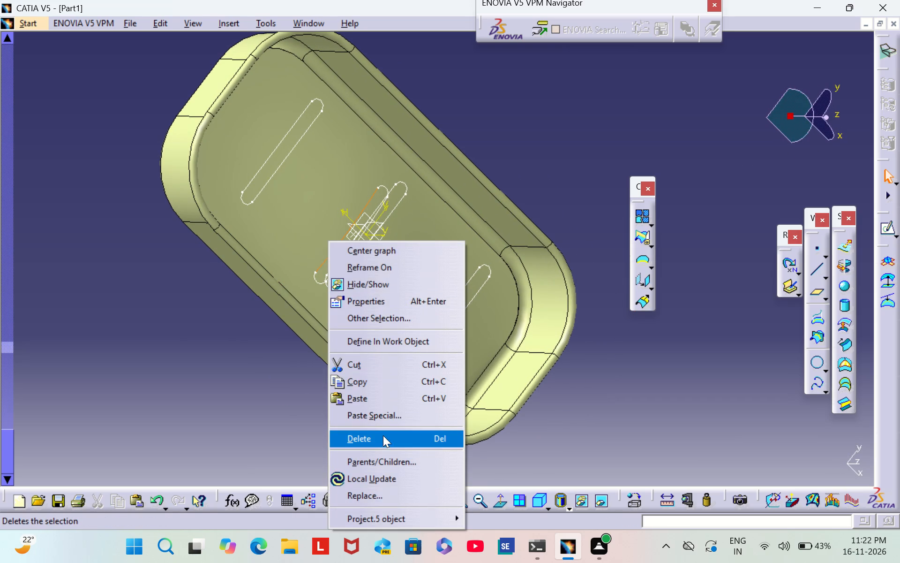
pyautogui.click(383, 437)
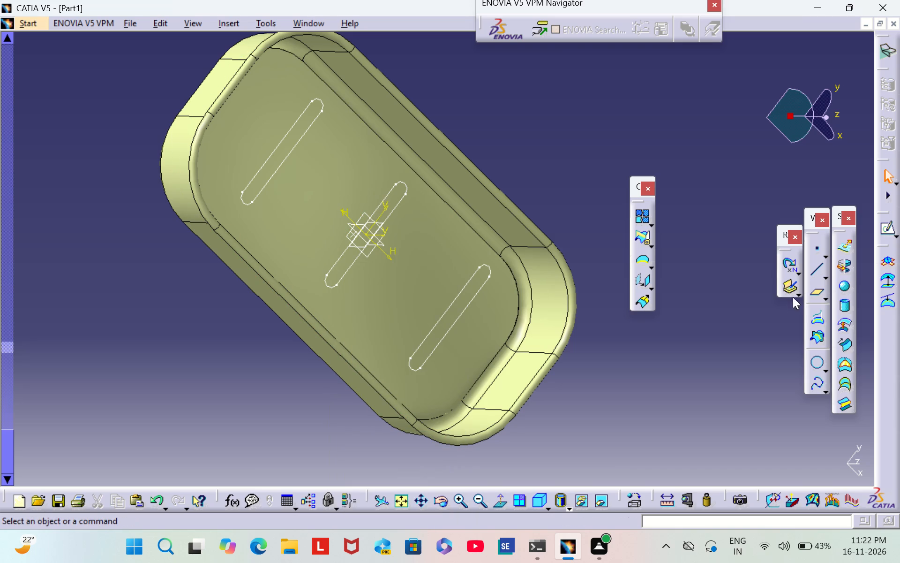
# Project Sketch.4 onto Fill.1 with the Normal type, nearest solution off and no smoothing, without defining a Near reference element.
pyautogui.click(820, 320)
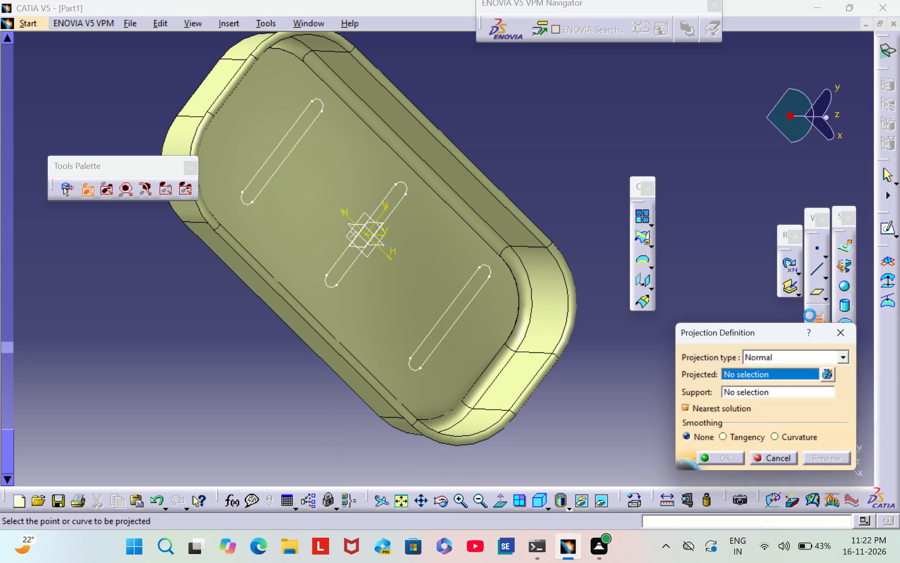
pyautogui.click(461, 315)
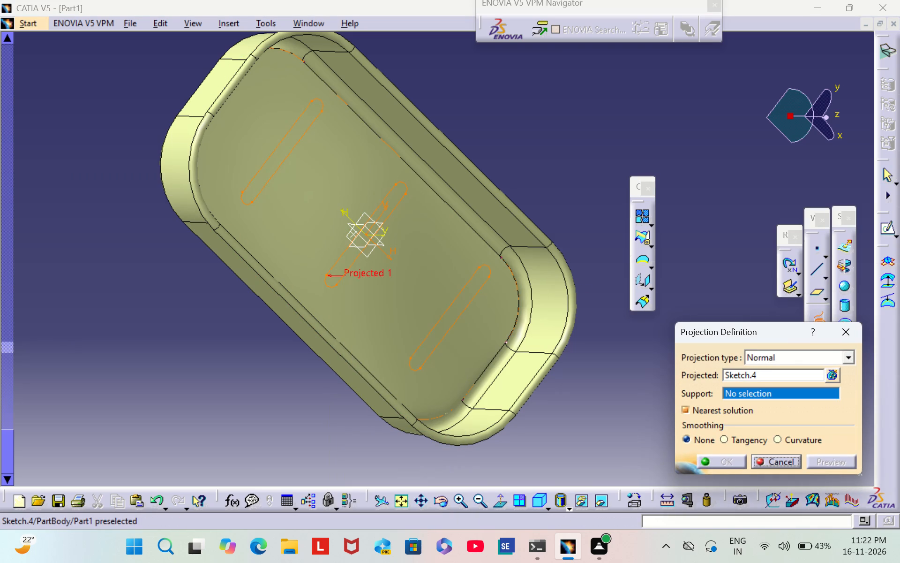
pyautogui.click(465, 344)
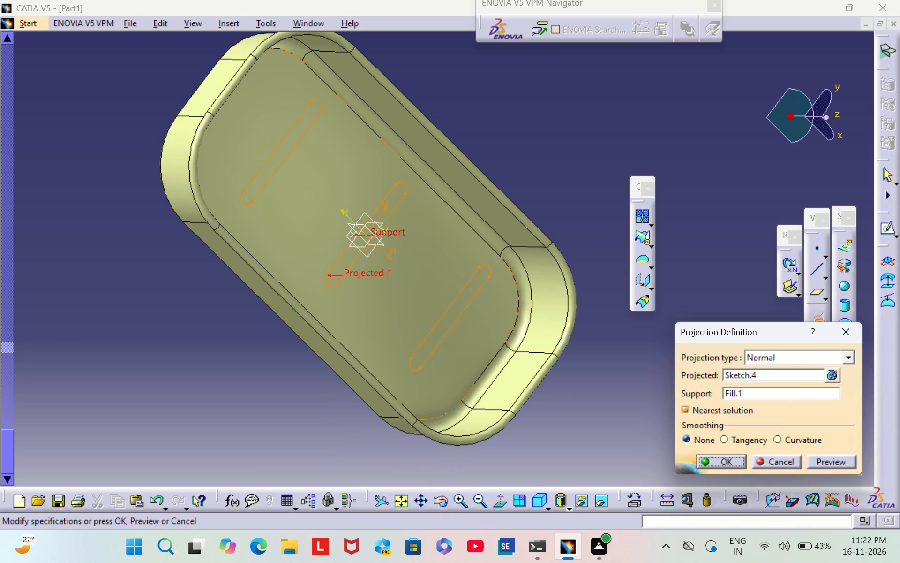
pyautogui.click(716, 407)
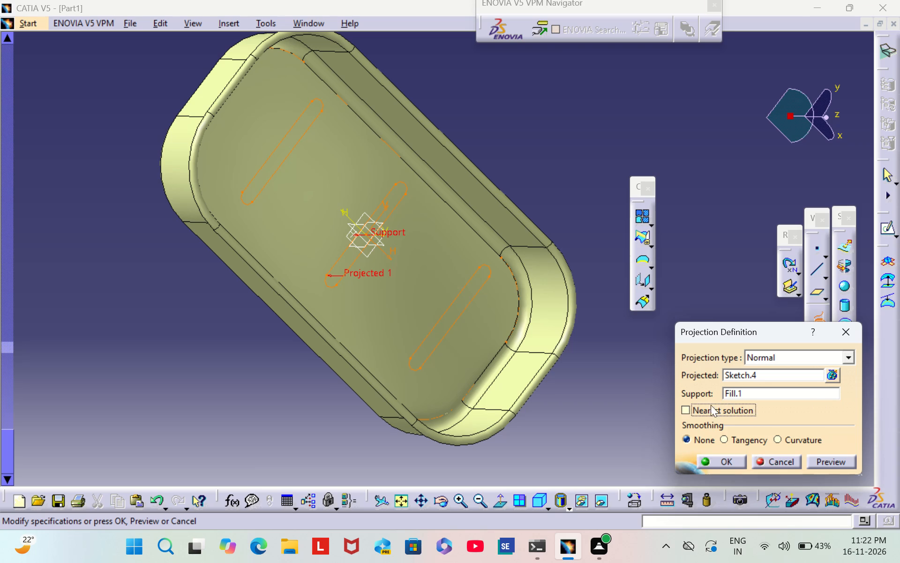
pyautogui.click(716, 455)
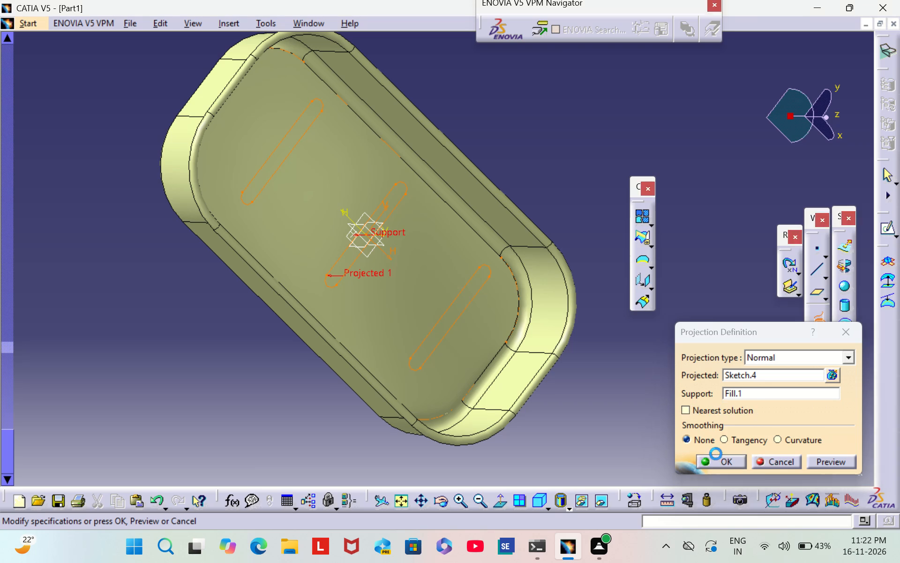
pyautogui.click(844, 459)
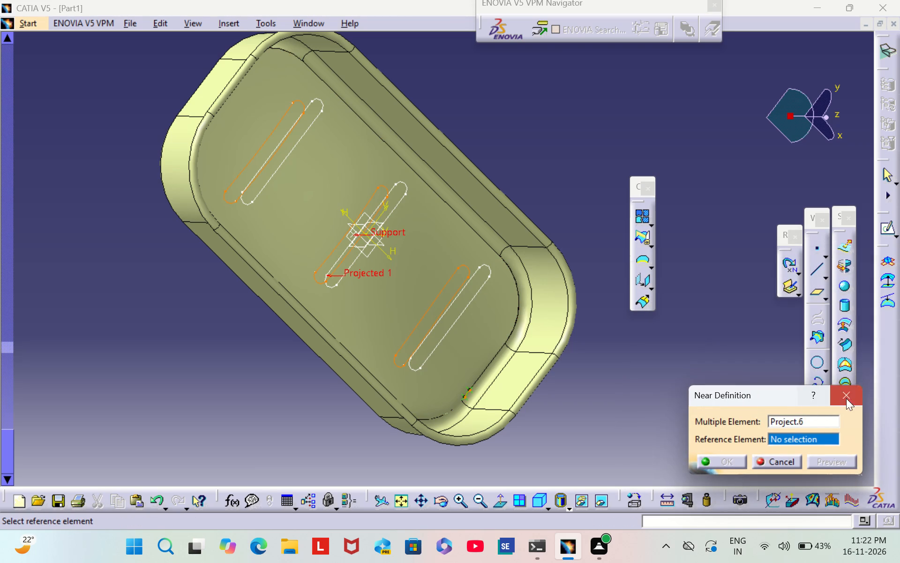
pyautogui.click(849, 395)
# Compare the projected slots with the original sketch from several angles and hide Sketch.4.
pyautogui.click(559, 221)
pyautogui.scroll(-2, 559, 221)
pyautogui.moveTo(559, 221); pyautogui.dragTo(573, 278, button='middle')
pyautogui.moveTo(559, 224); pyautogui.dragTo(573, 278, button='right')
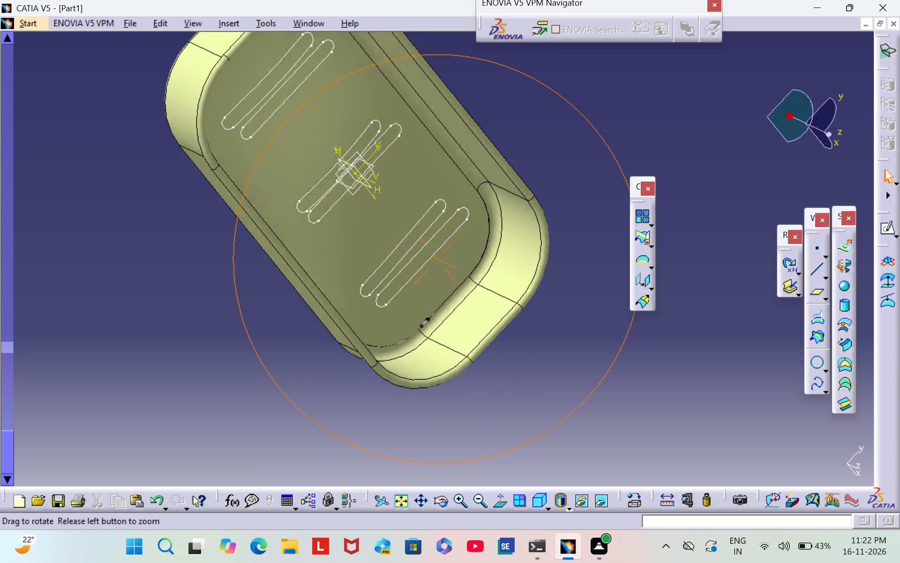
pyautogui.moveTo(573, 278); pyautogui.dragTo(583, 295, button='right')
pyautogui.moveTo(573, 278); pyautogui.dragTo(583, 295, button='middle')
pyautogui.moveTo(149, 304); pyautogui.dragTo(318, 457, button='middle')
pyautogui.scroll(-2, 286, 308)
pyautogui.moveTo(286, 307); pyautogui.dragTo(287, 307, button='middle')
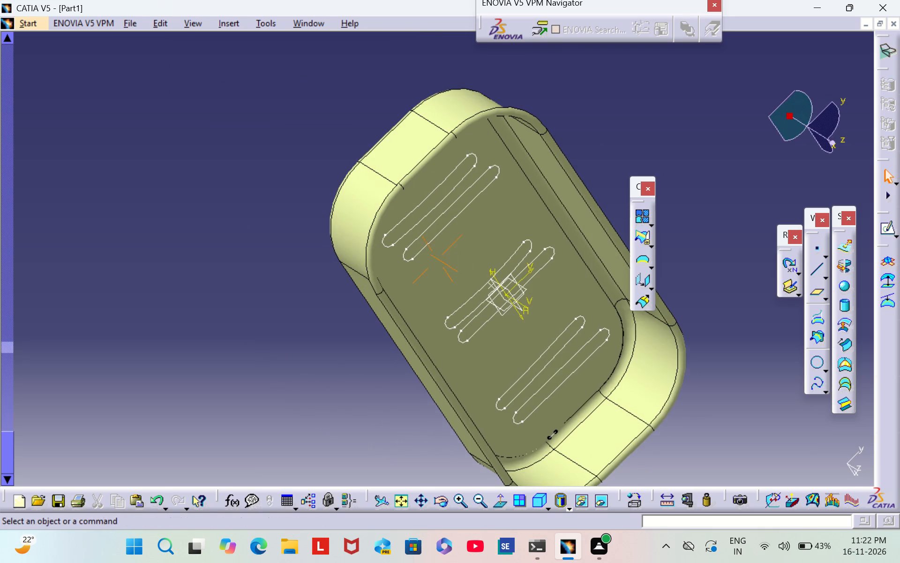
pyautogui.moveTo(287, 307); pyautogui.dragTo(439, 403, button='middle')
pyautogui.moveTo(320, 341); pyautogui.dragTo(439, 403, button='right')
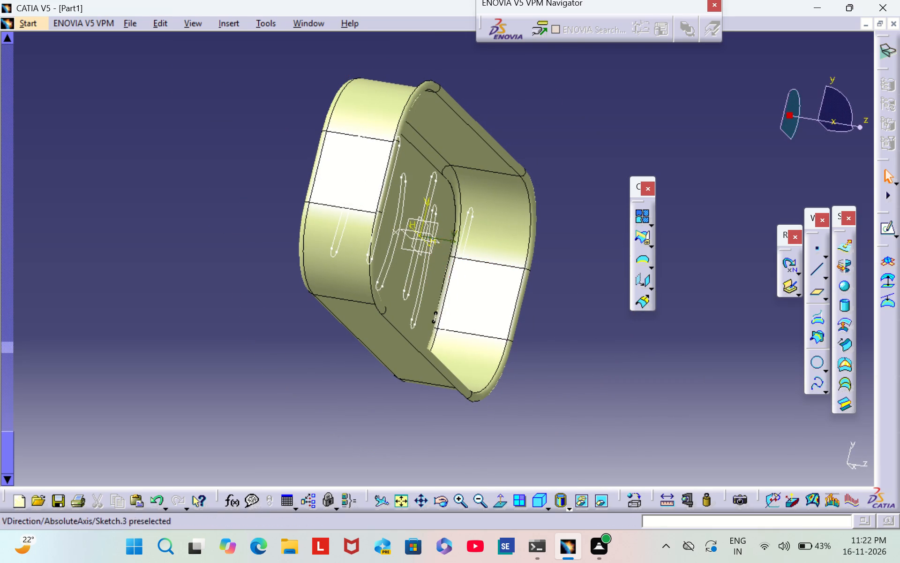
pyautogui.rightClick(434, 191)
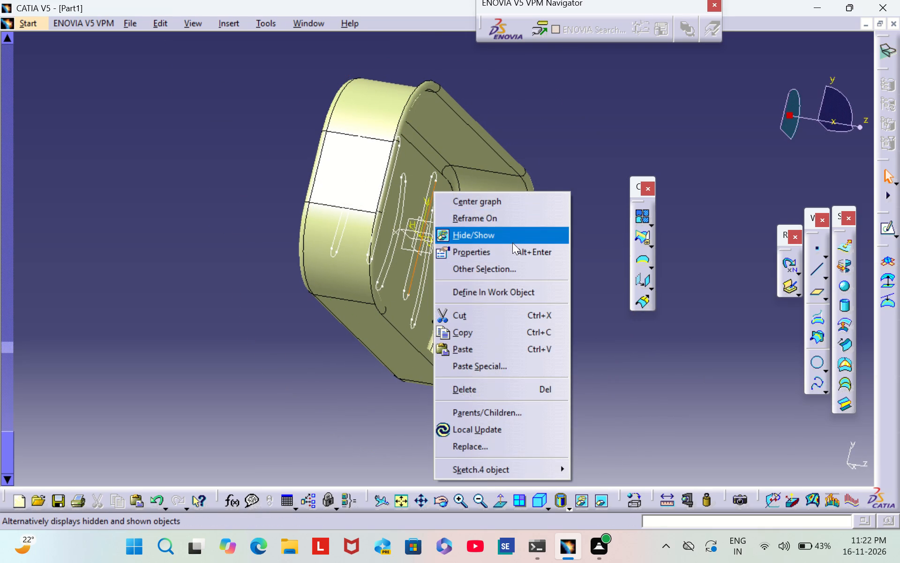
pyautogui.click(512, 239)
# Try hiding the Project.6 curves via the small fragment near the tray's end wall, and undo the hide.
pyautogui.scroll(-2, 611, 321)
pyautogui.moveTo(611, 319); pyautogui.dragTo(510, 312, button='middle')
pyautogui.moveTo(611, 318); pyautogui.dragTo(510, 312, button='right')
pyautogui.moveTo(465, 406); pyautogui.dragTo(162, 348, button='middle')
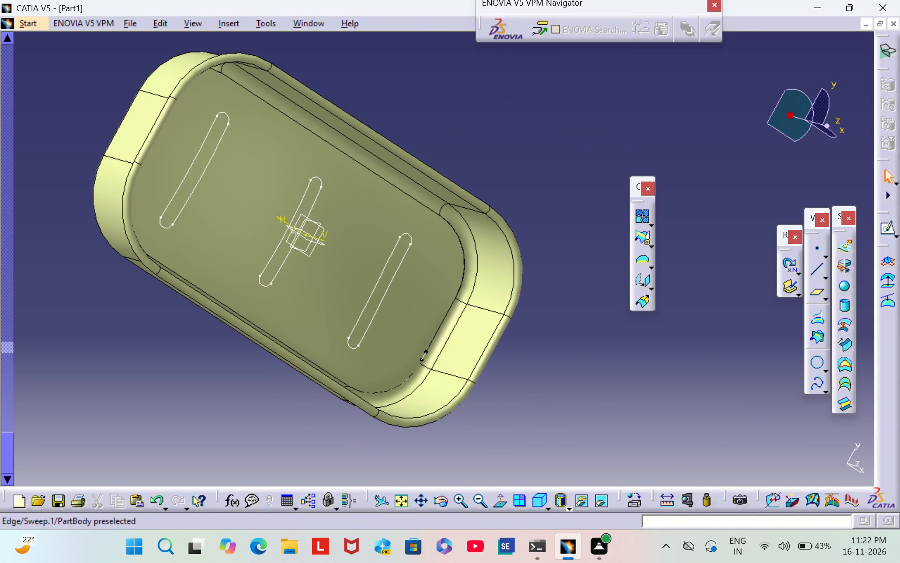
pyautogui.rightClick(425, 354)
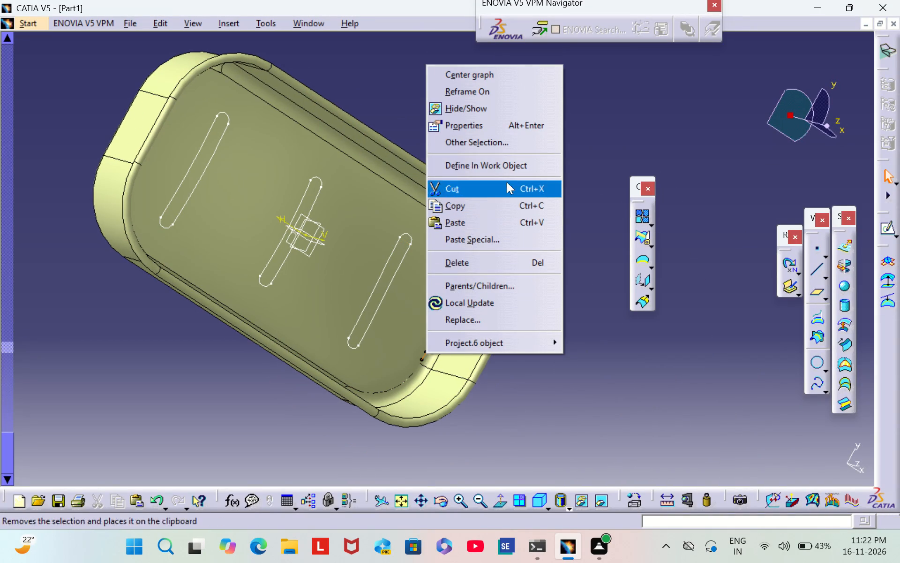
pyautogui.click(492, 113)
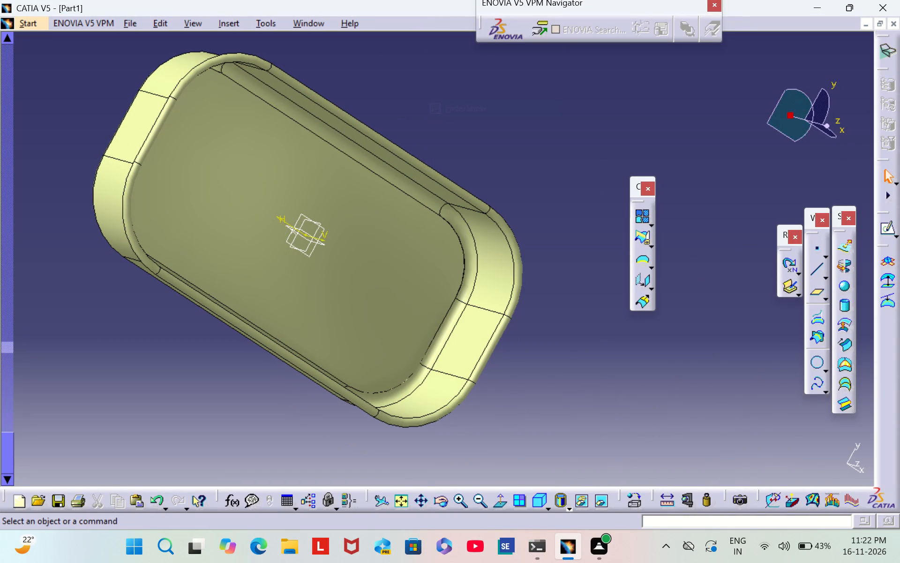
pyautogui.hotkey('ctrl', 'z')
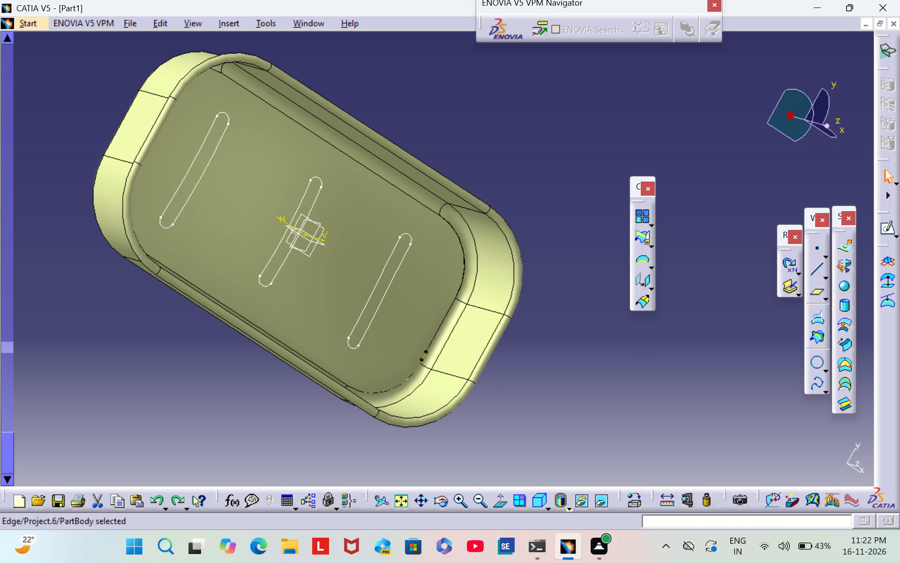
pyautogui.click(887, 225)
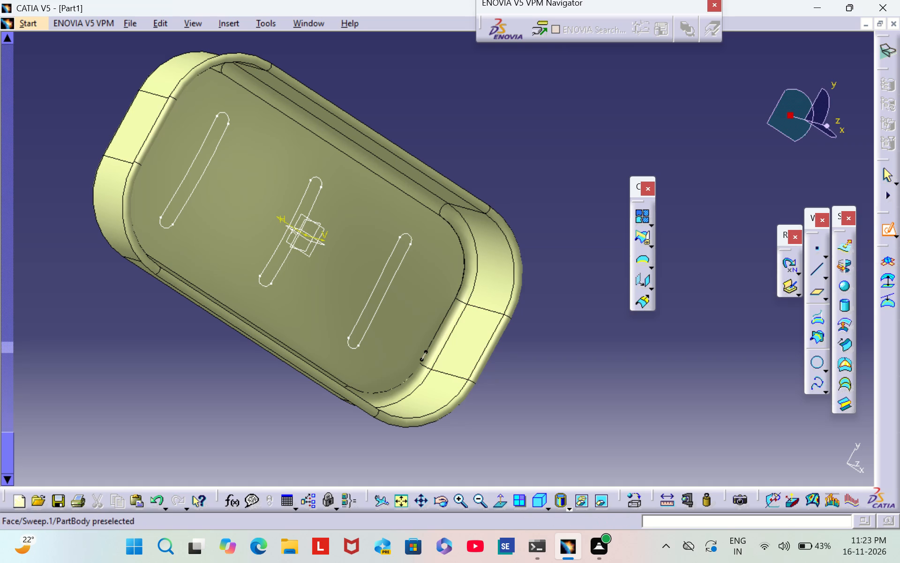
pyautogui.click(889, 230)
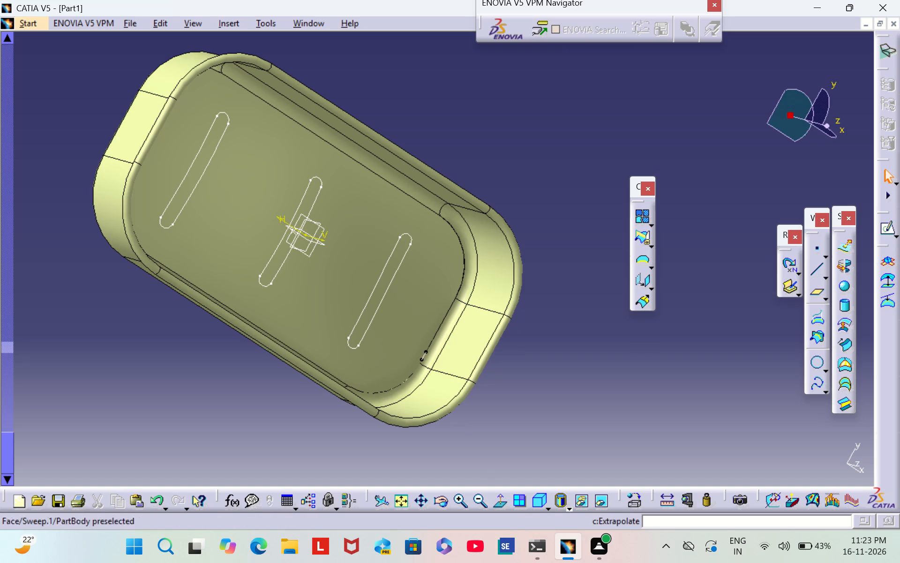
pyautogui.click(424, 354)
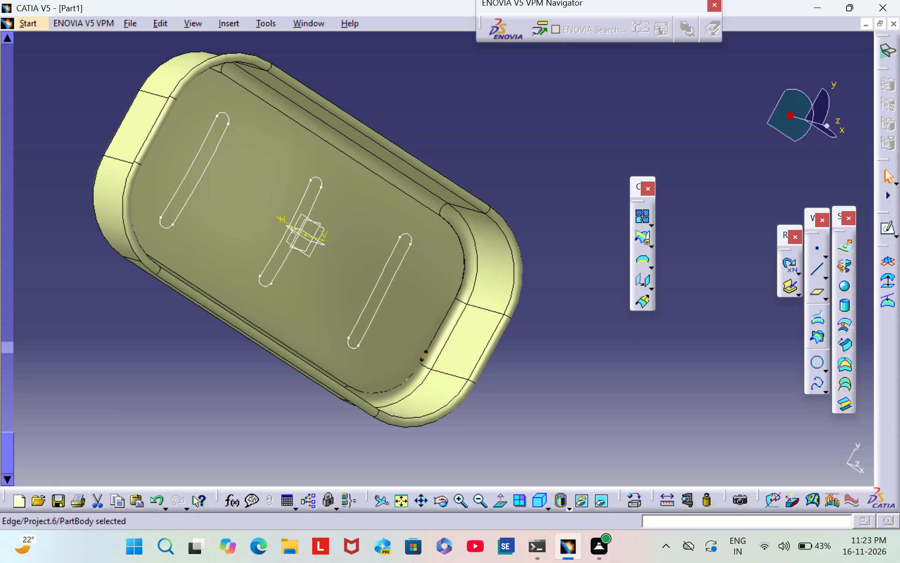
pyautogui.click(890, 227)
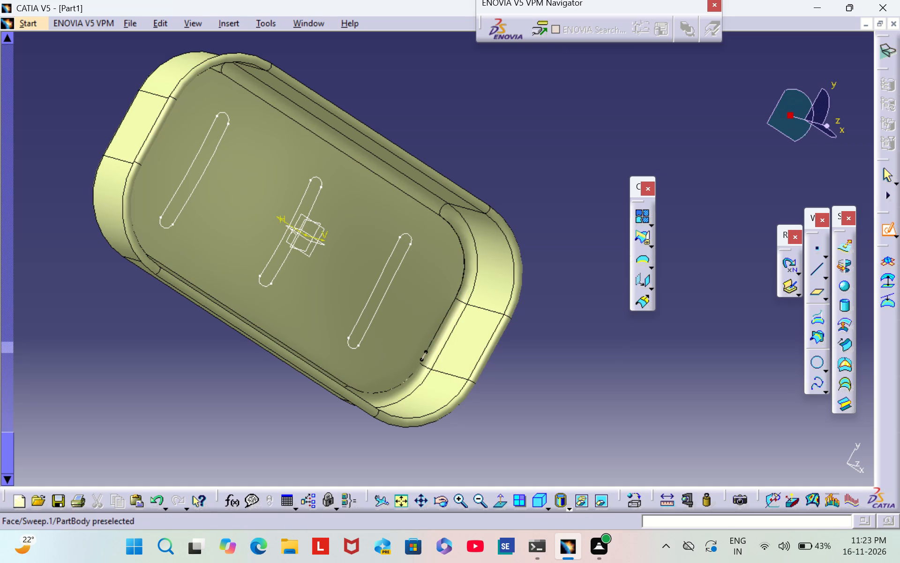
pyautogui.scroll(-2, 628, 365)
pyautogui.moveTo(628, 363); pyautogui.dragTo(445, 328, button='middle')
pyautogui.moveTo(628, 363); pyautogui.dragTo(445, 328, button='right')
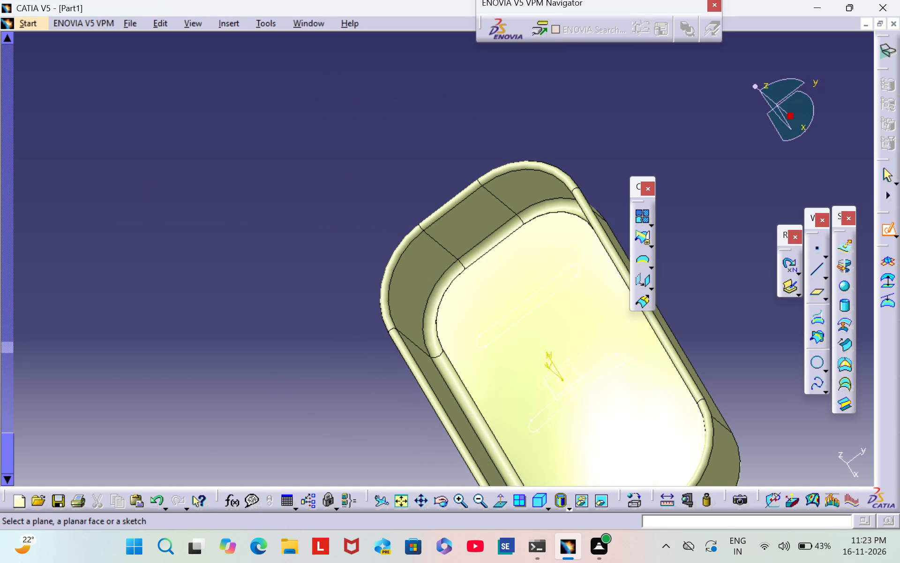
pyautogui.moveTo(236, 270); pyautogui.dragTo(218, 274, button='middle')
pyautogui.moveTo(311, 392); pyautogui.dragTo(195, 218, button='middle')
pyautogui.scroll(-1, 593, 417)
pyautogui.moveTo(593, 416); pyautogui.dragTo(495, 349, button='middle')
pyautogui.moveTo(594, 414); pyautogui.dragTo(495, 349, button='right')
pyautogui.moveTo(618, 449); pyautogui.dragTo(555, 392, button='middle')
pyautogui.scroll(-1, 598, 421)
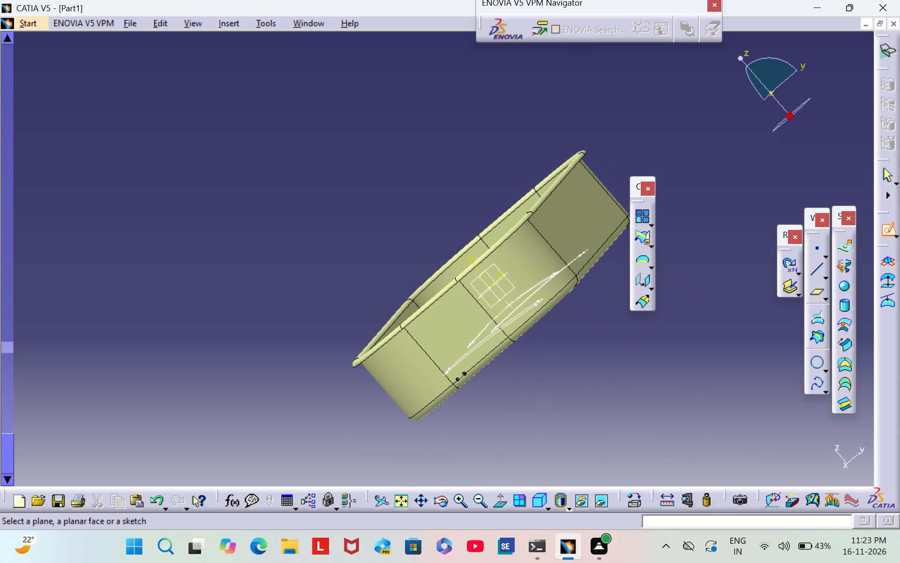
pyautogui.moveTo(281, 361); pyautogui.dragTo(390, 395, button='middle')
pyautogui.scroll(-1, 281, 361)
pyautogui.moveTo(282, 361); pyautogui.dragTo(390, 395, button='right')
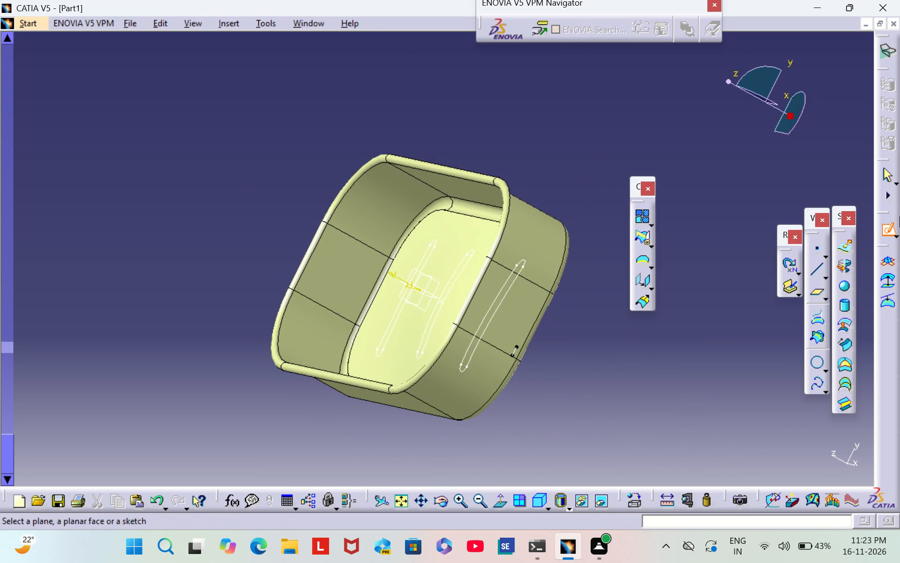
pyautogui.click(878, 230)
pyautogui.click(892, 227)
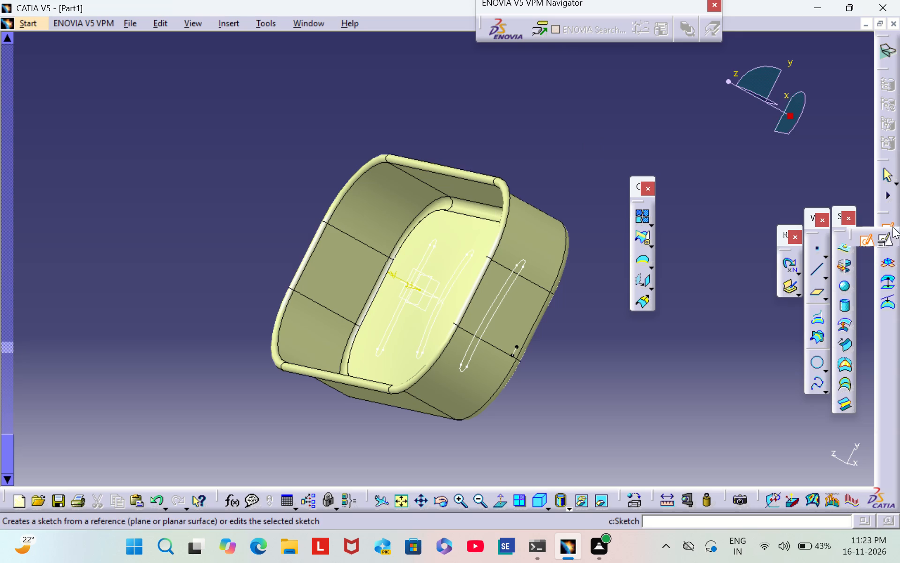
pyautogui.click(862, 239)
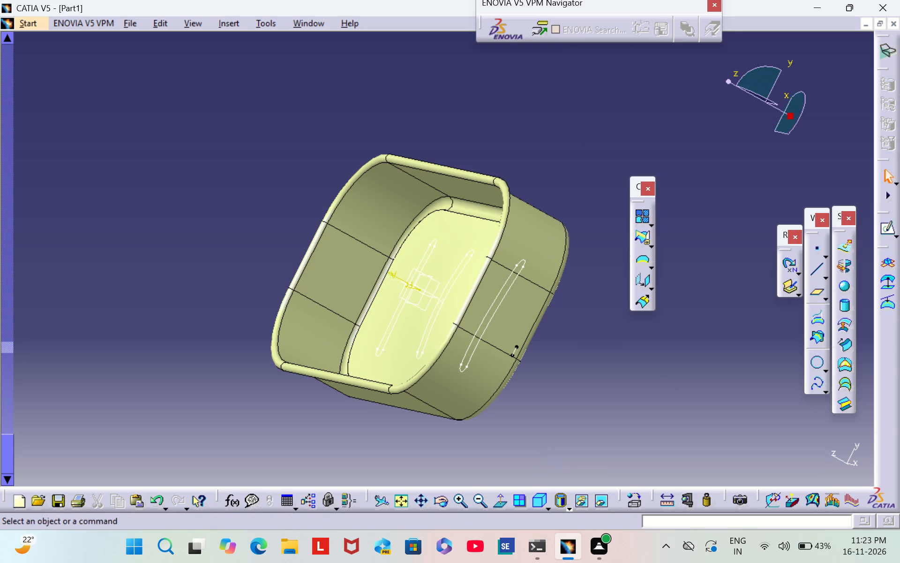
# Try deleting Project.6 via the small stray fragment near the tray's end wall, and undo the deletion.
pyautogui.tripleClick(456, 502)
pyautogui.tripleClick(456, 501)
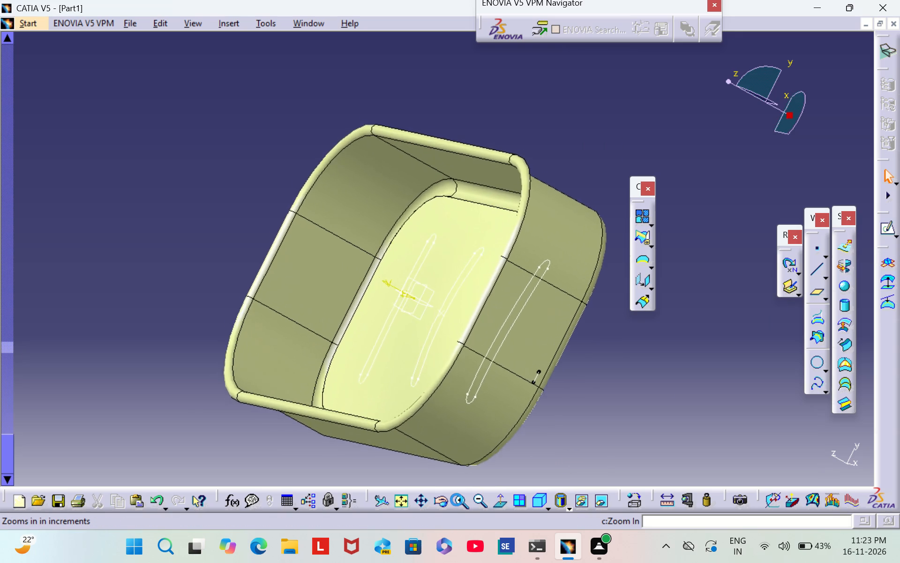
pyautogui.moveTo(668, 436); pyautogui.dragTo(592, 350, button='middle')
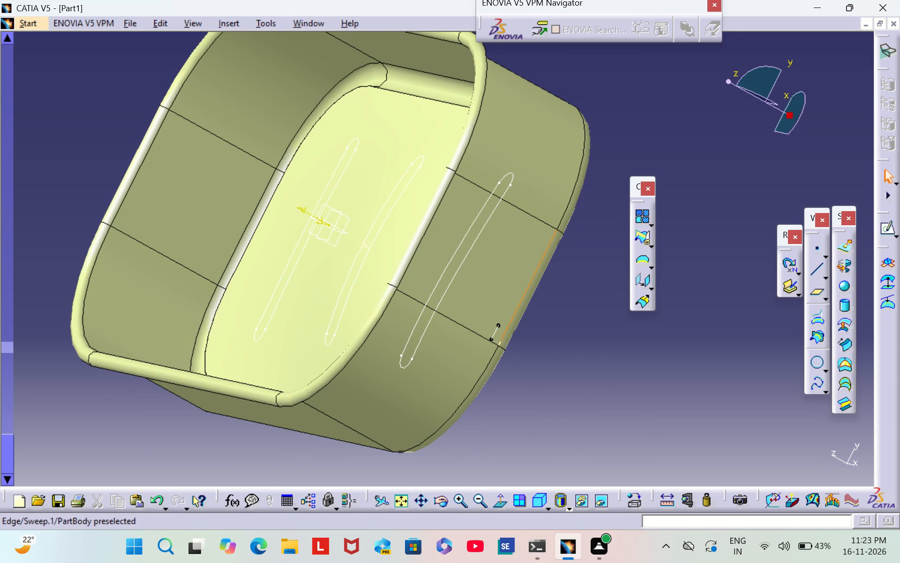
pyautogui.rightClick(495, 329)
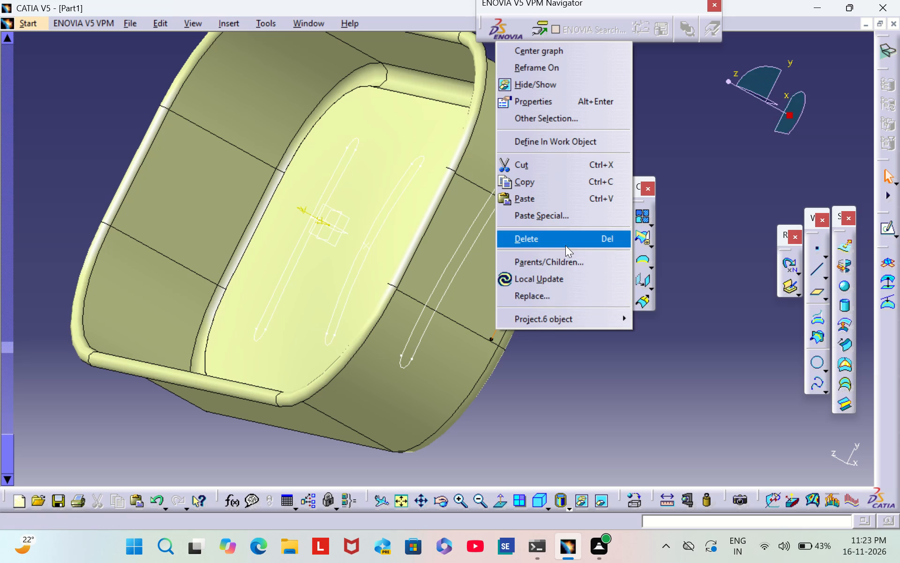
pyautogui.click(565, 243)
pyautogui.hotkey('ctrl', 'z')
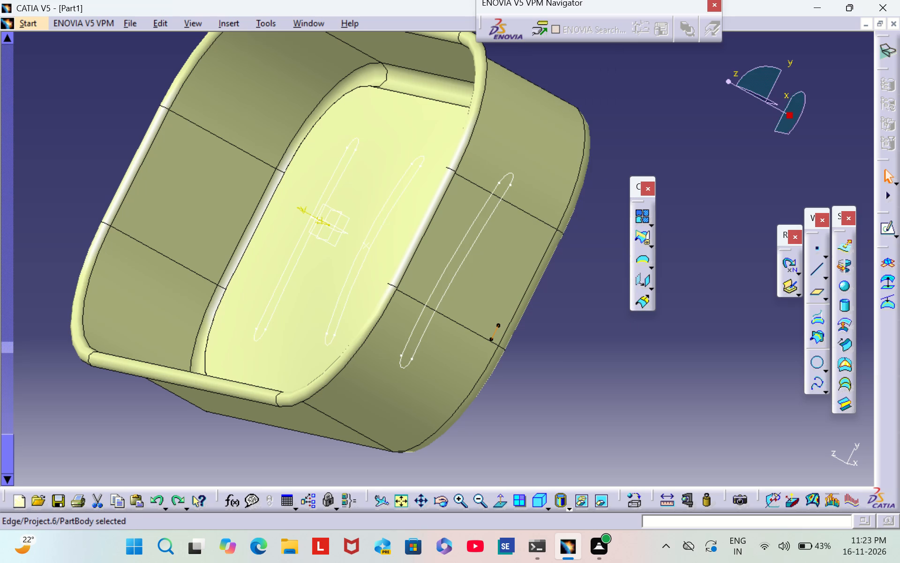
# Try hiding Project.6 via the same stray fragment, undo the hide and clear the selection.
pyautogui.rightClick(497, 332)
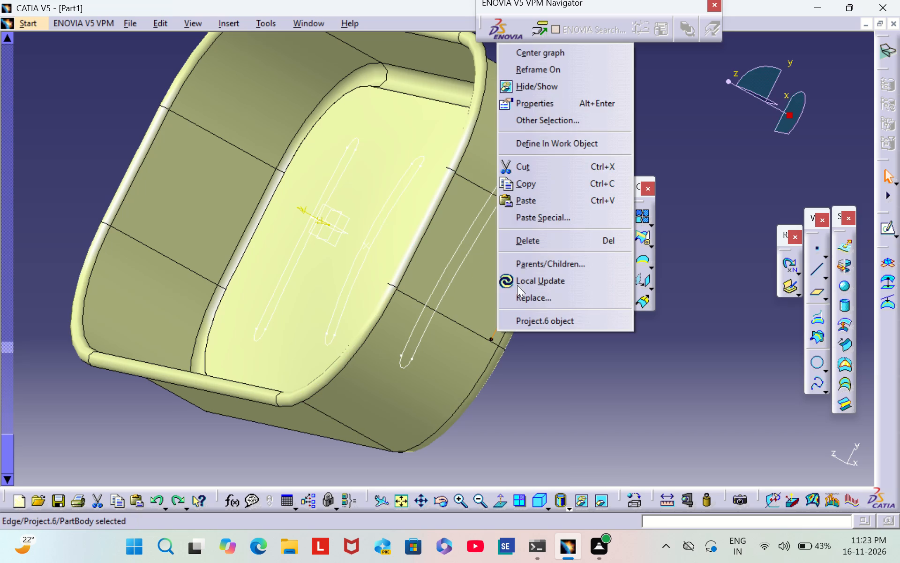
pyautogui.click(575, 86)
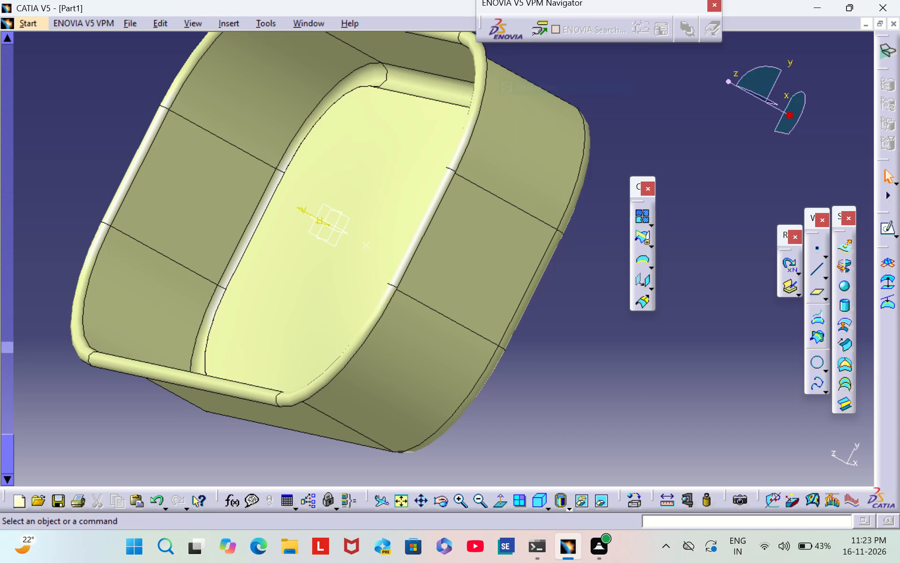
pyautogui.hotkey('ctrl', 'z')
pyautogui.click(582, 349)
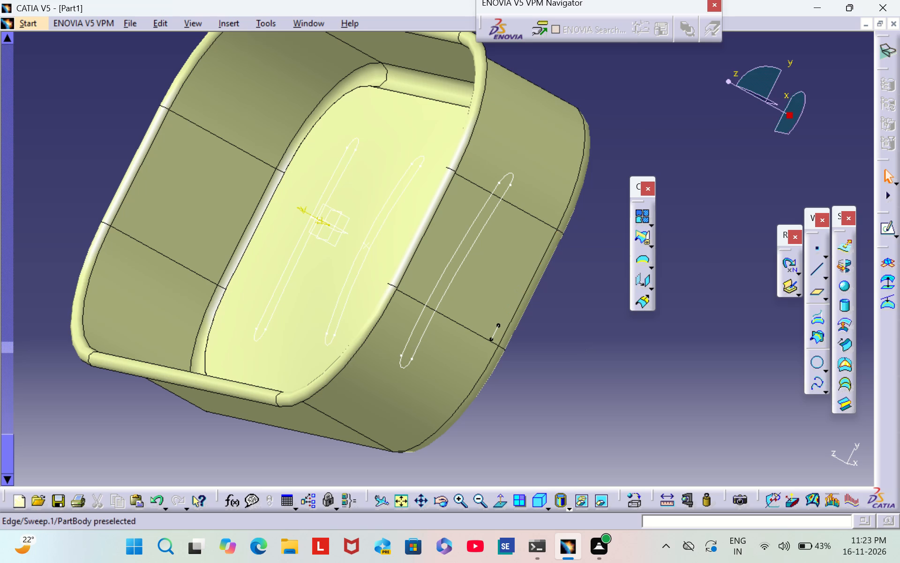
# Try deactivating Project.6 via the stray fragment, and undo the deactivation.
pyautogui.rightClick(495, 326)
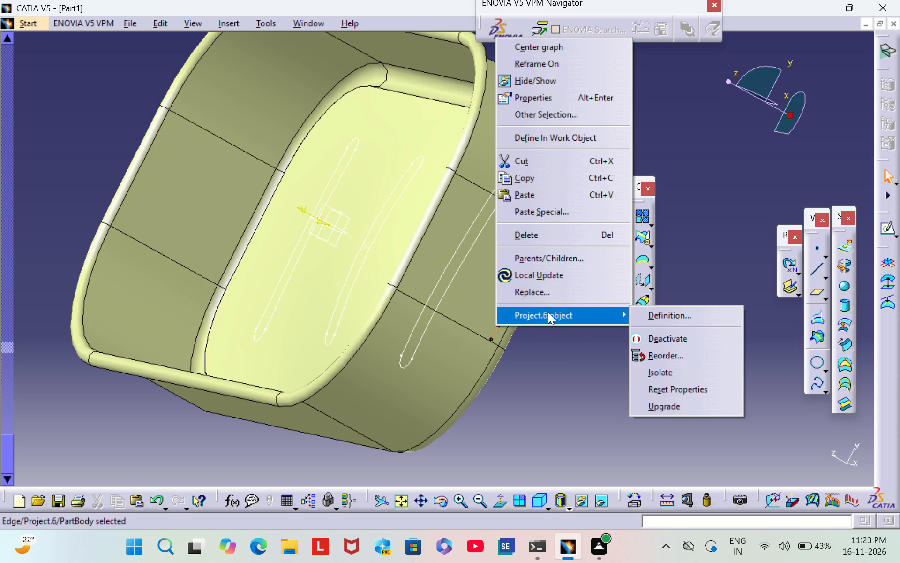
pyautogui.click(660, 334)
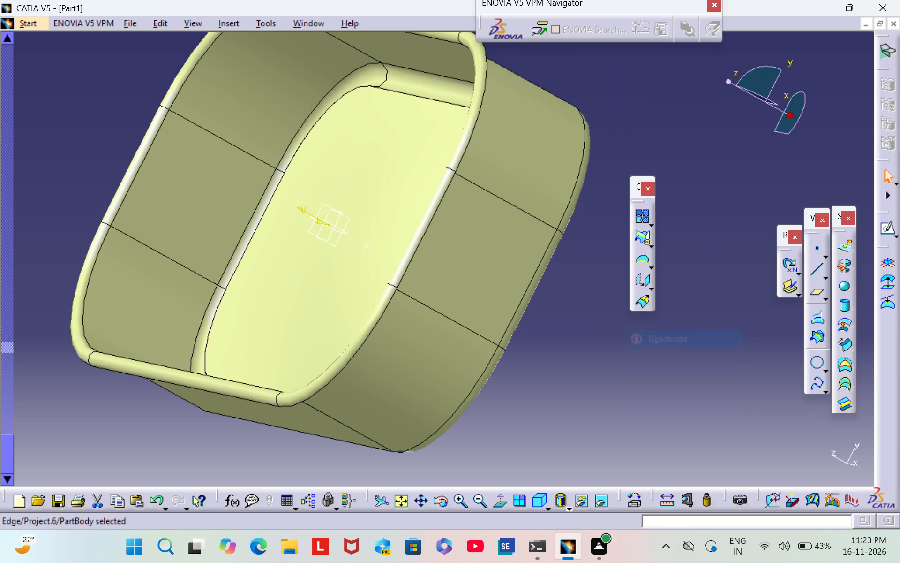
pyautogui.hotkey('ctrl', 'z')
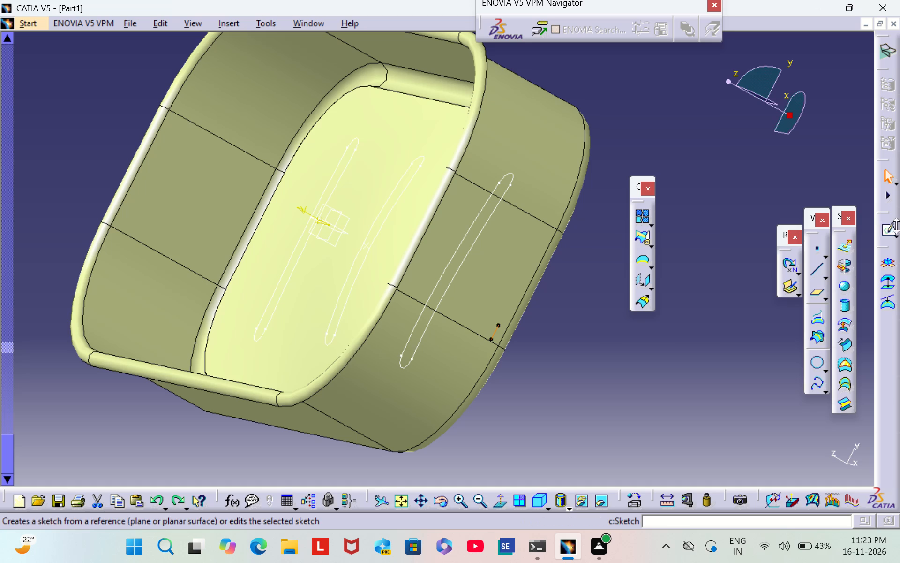
# Examine the three projected slots against the tray floor from inside the tray.
pyautogui.click(890, 228)
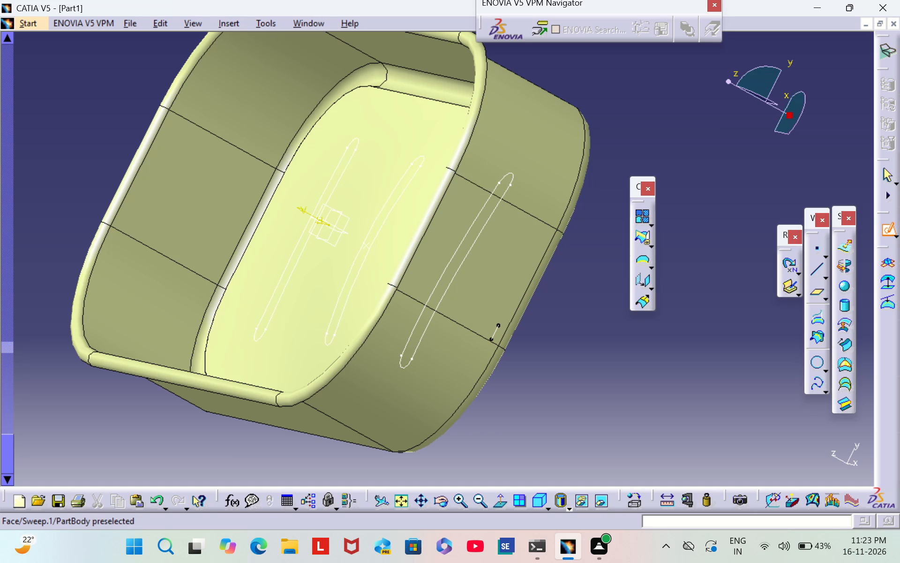
pyautogui.click(885, 226)
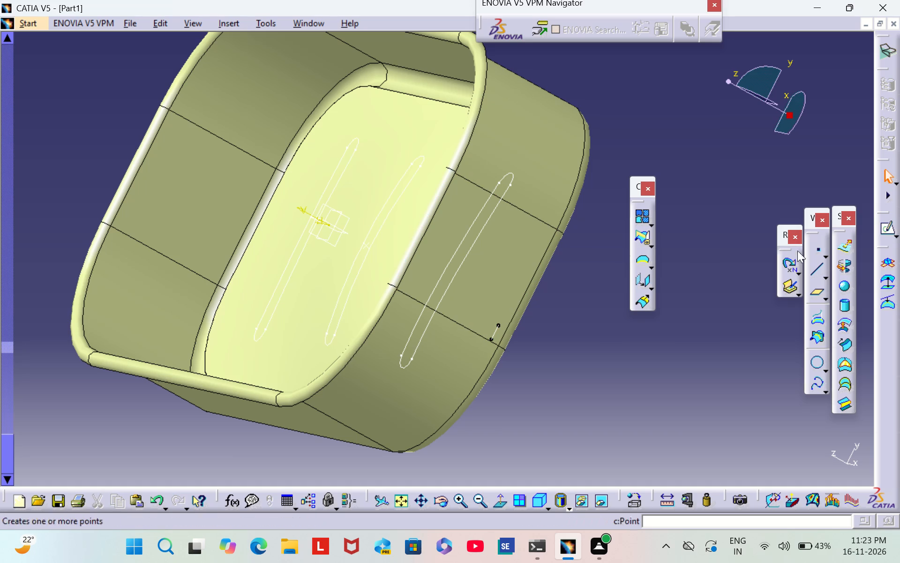
pyautogui.scroll(-2, 572, 345)
pyautogui.moveTo(572, 342); pyautogui.dragTo(647, 387, button='middle')
pyautogui.moveTo(581, 348); pyautogui.dragTo(647, 387, button='right')
pyautogui.moveTo(585, 342); pyautogui.dragTo(736, 450, button='middle')
pyautogui.moveTo(734, 433); pyautogui.dragTo(480, 400, button='middle')
pyautogui.scroll(-1, 735, 433)
pyautogui.moveTo(735, 433); pyautogui.dragTo(390, 373, button='right')
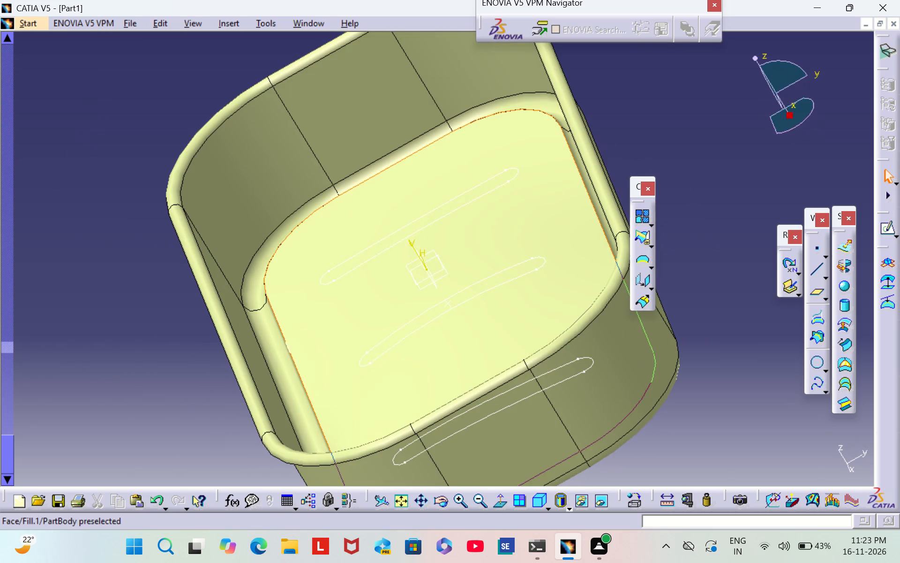
pyautogui.moveTo(390, 373); pyautogui.dragTo(386, 367, button='right')
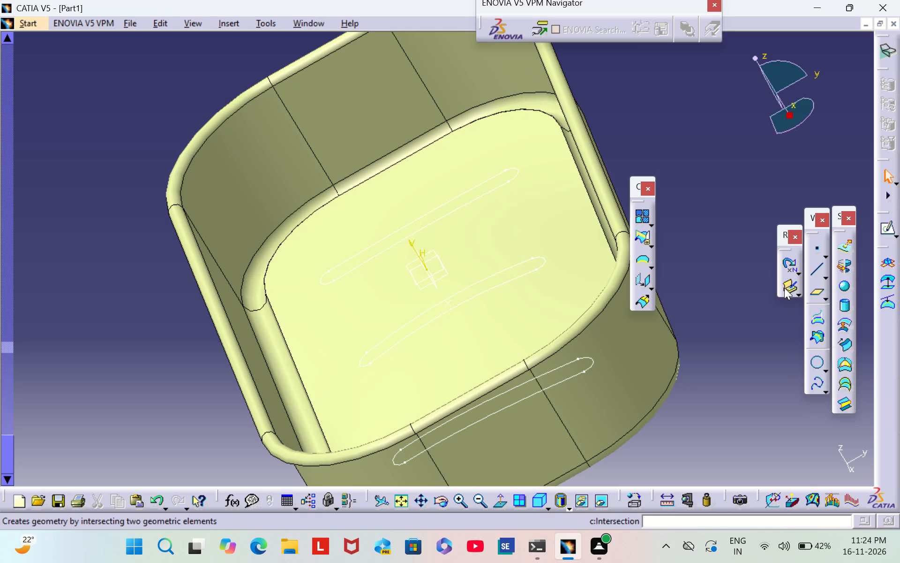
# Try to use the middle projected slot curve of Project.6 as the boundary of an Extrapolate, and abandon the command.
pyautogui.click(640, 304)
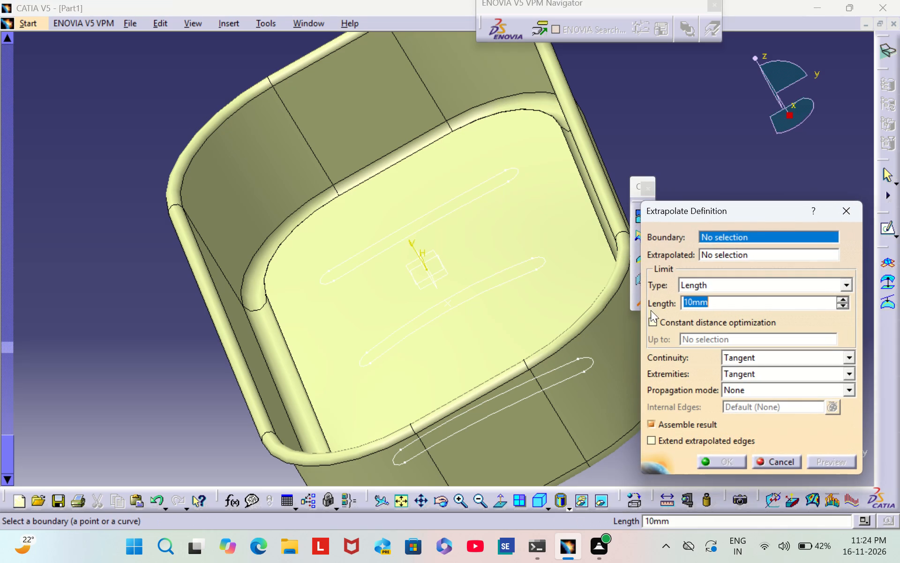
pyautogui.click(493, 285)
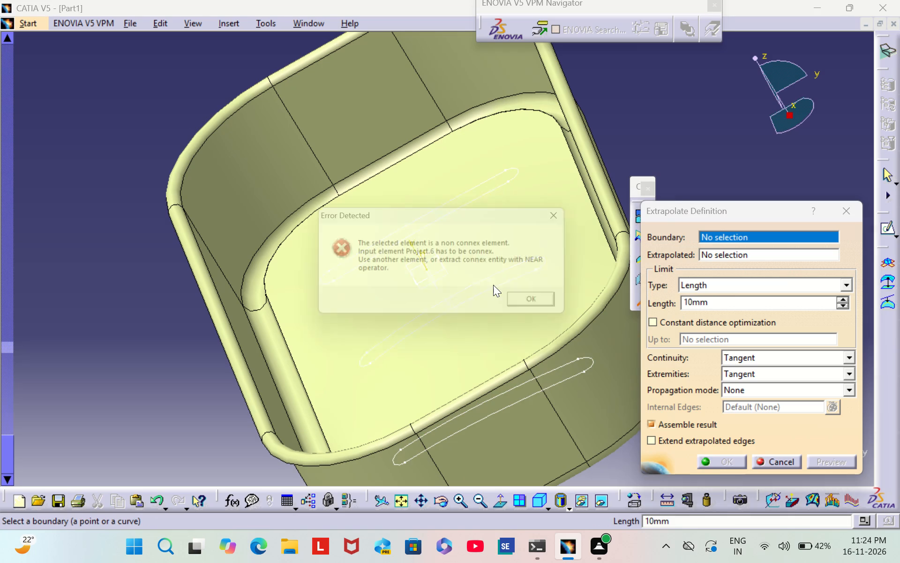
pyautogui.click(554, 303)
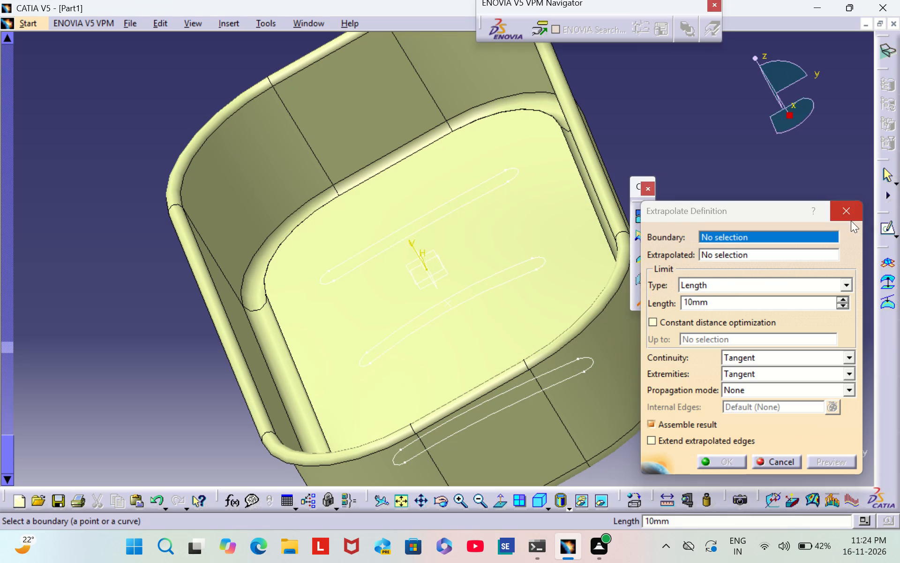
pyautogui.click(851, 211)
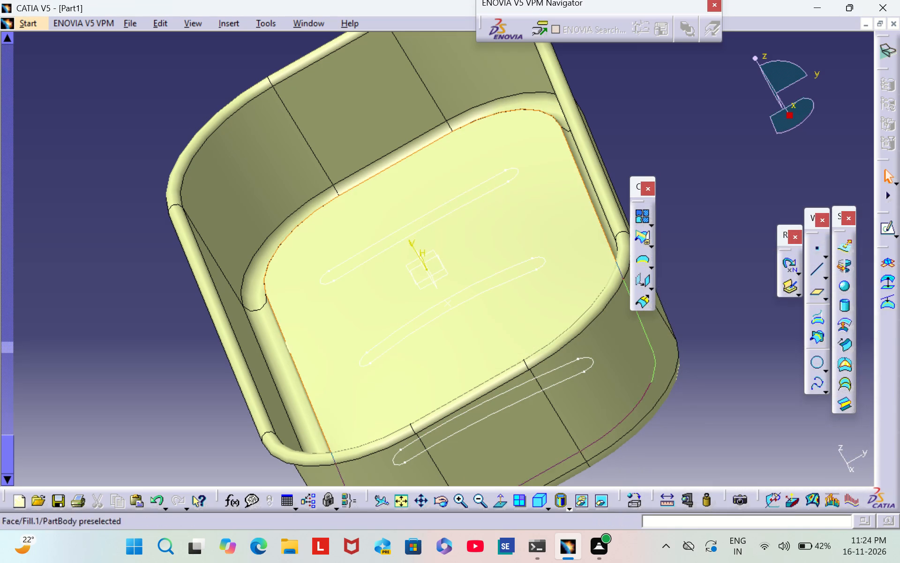
# Intersect Project.6 with Fill.1, choosing to keep one sub-element using a Near but leaving the Near reference element undefined.
pyautogui.click(817, 337)
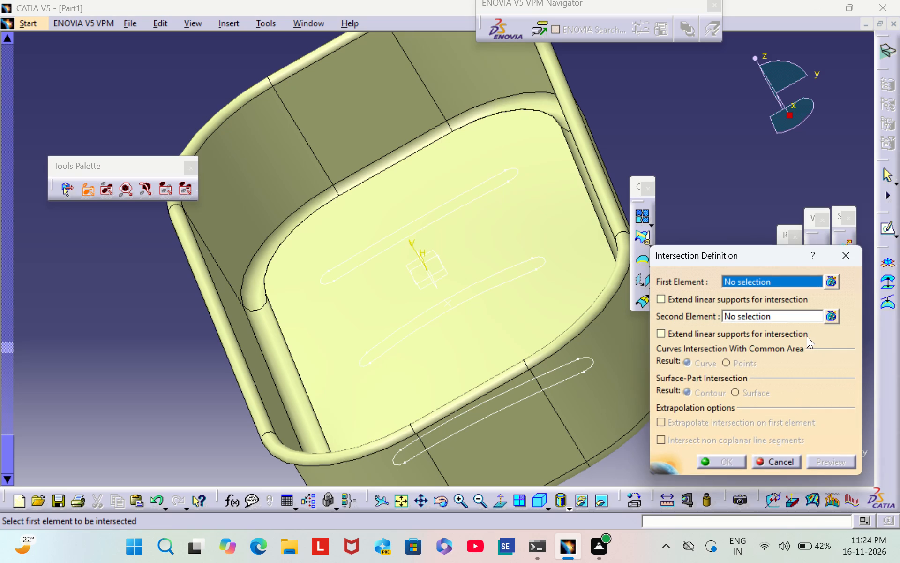
pyautogui.click(474, 286)
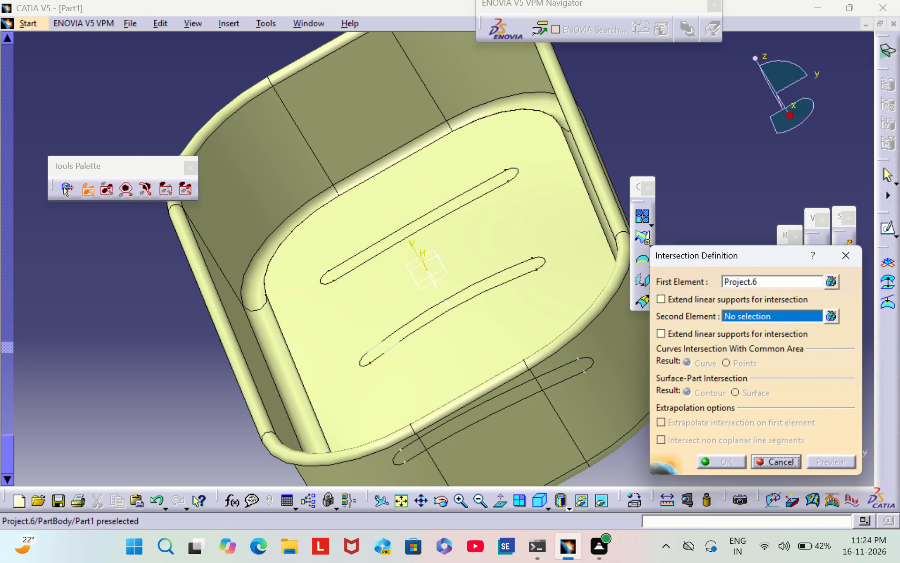
pyautogui.click(471, 329)
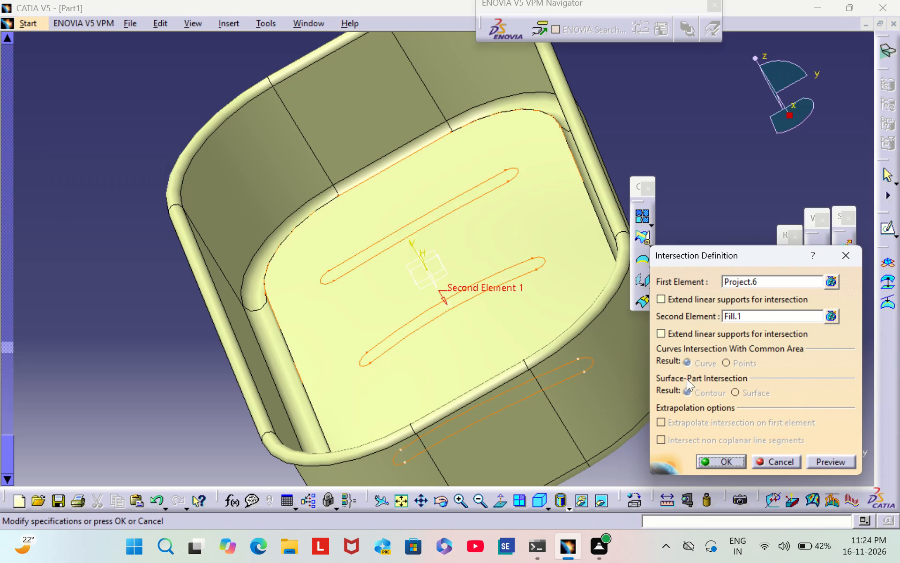
pyautogui.click(718, 458)
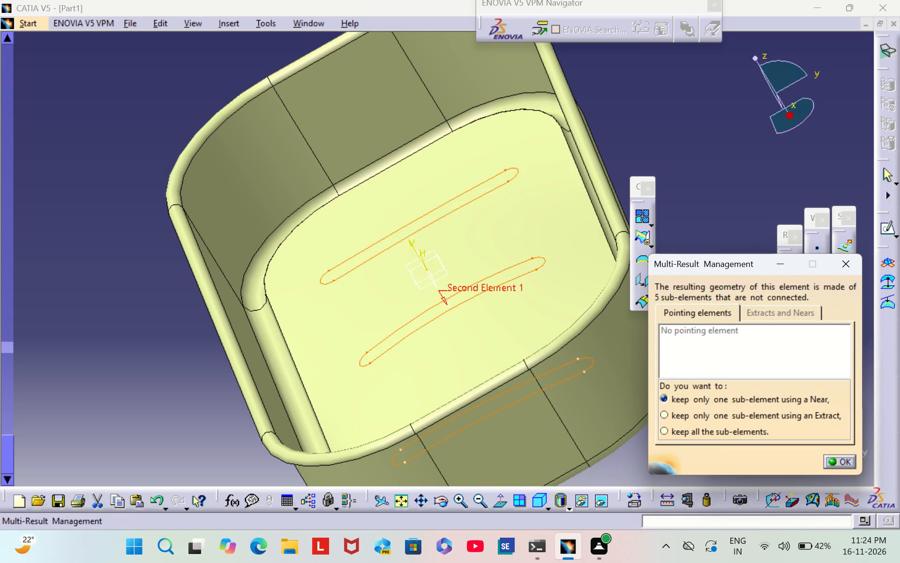
pyautogui.scroll(-1, 153, 361)
pyautogui.moveTo(153, 359); pyautogui.dragTo(424, 234, button='middle')
pyautogui.moveTo(166, 357); pyautogui.dragTo(394, 254, button='right')
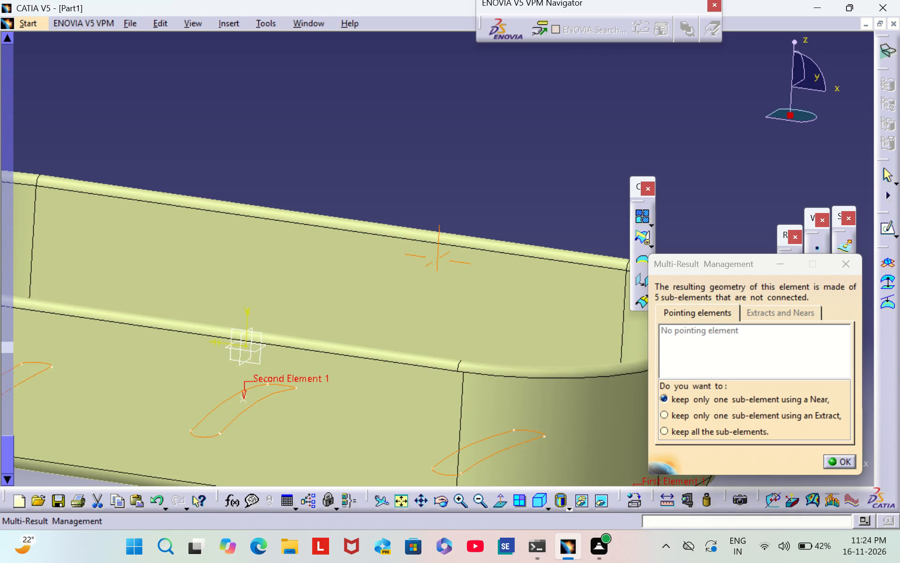
pyautogui.moveTo(424, 234); pyautogui.dragTo(424, 234, button='middle')
pyautogui.scroll(-1, 441, 311)
pyautogui.moveTo(442, 308); pyautogui.dragTo(418, 215, button='middle')
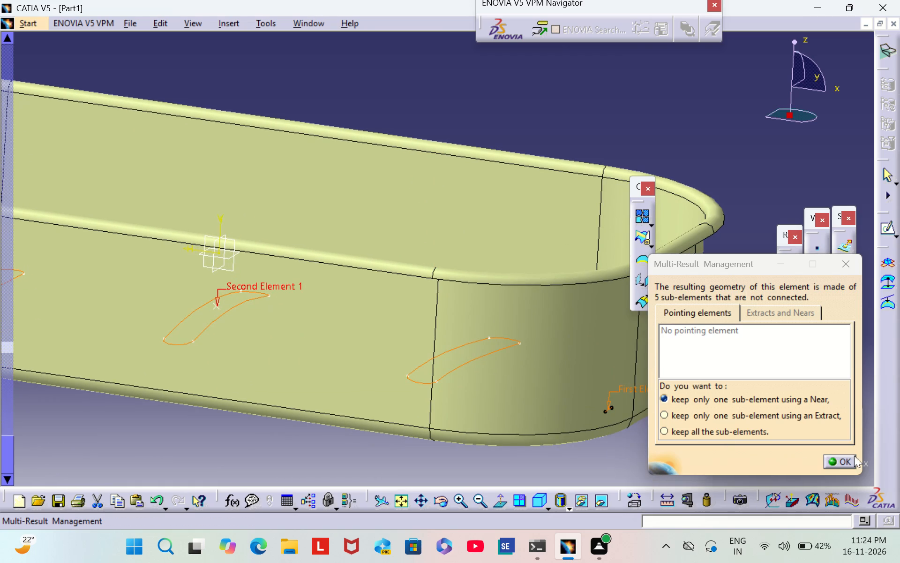
pyautogui.click(843, 459)
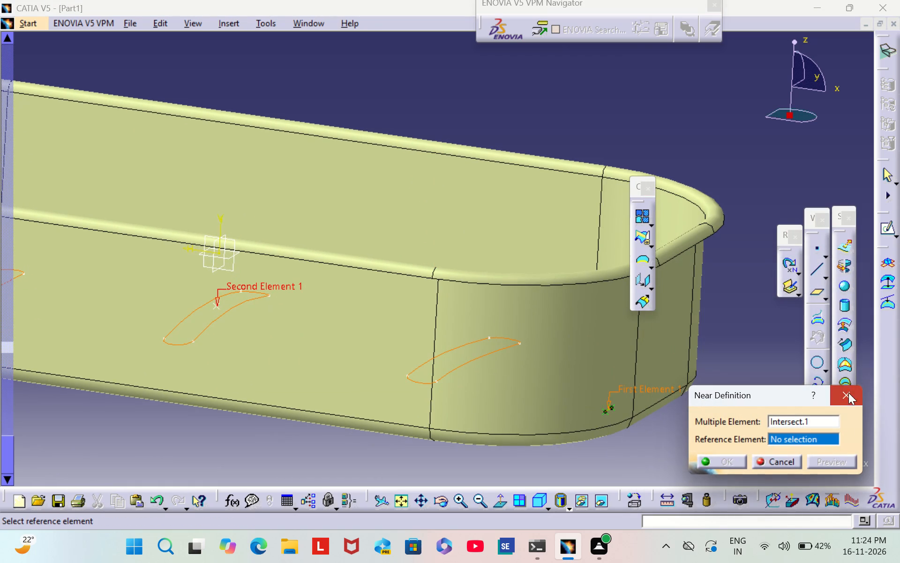
pyautogui.click(848, 394)
pyautogui.moveTo(399, 296); pyautogui.dragTo(518, 365, button='middle')
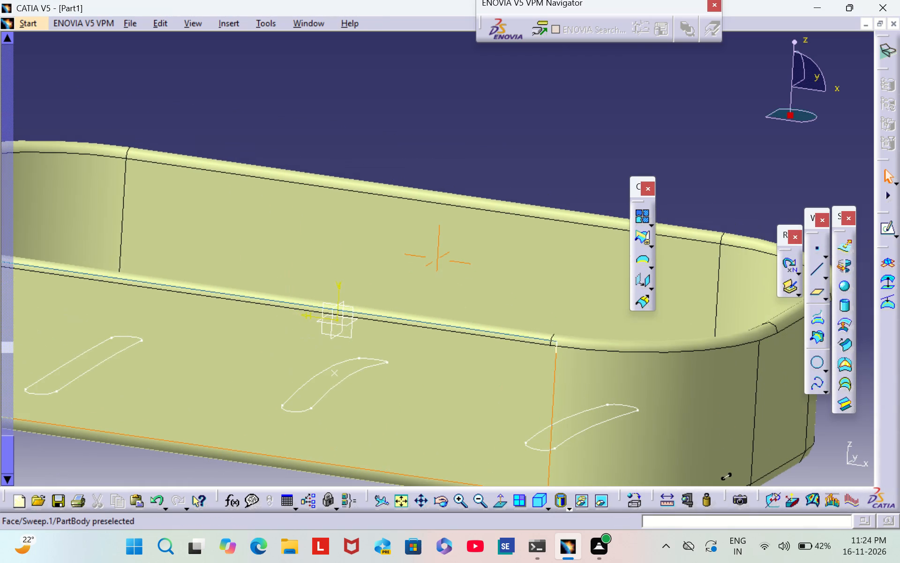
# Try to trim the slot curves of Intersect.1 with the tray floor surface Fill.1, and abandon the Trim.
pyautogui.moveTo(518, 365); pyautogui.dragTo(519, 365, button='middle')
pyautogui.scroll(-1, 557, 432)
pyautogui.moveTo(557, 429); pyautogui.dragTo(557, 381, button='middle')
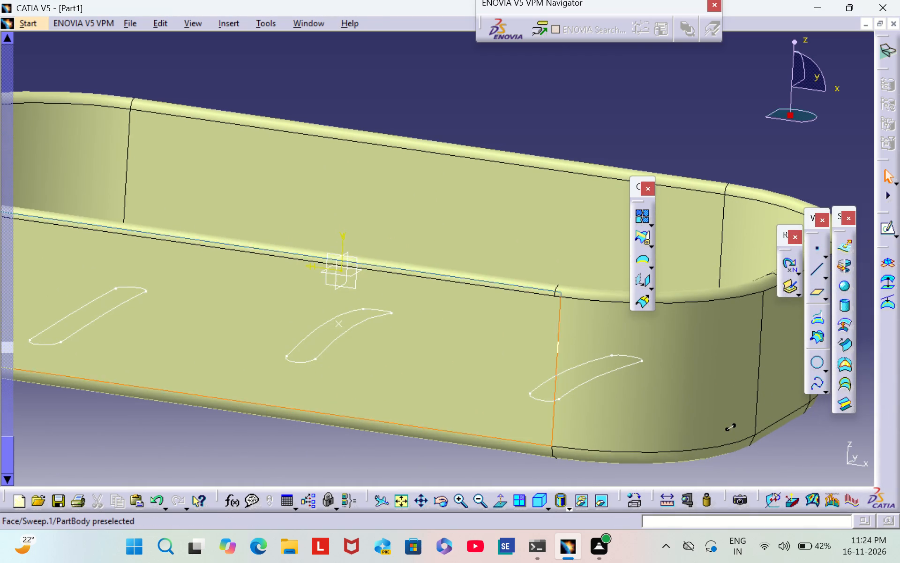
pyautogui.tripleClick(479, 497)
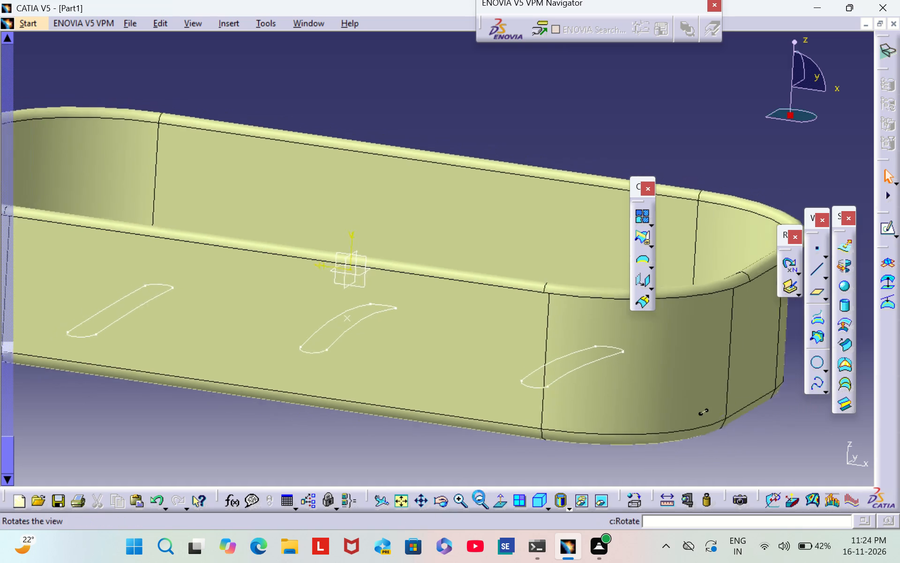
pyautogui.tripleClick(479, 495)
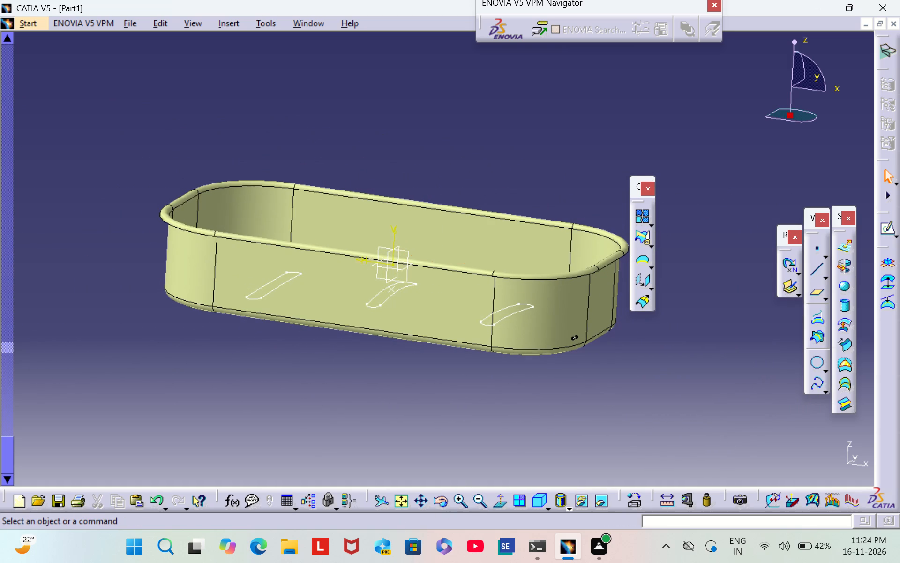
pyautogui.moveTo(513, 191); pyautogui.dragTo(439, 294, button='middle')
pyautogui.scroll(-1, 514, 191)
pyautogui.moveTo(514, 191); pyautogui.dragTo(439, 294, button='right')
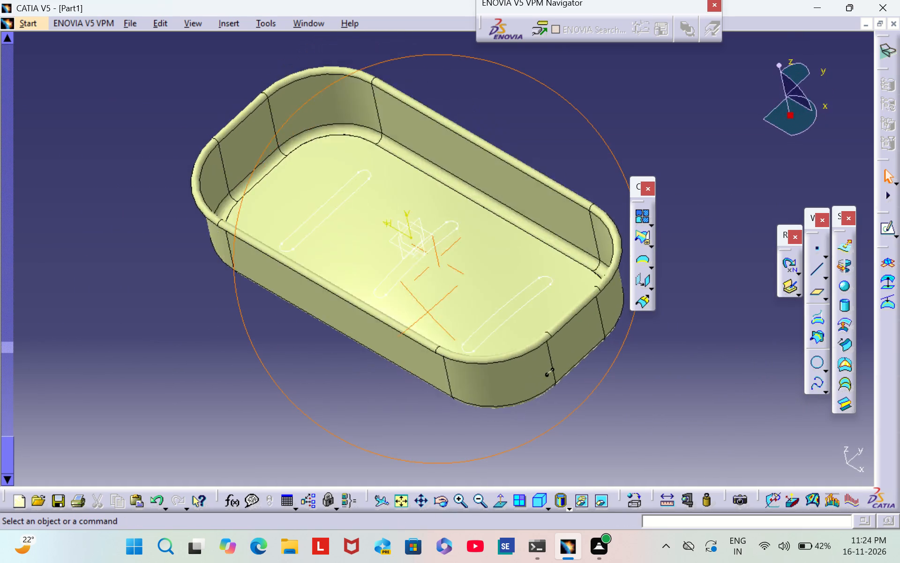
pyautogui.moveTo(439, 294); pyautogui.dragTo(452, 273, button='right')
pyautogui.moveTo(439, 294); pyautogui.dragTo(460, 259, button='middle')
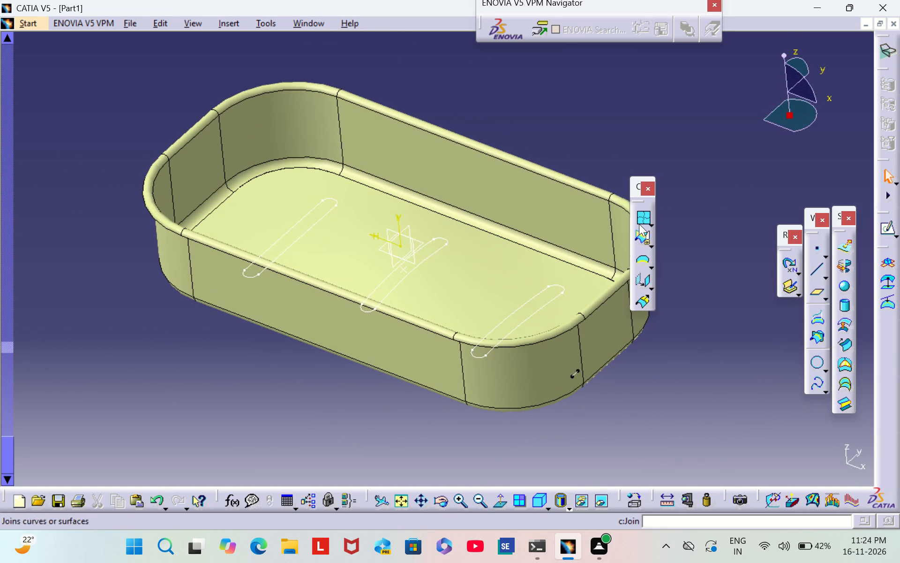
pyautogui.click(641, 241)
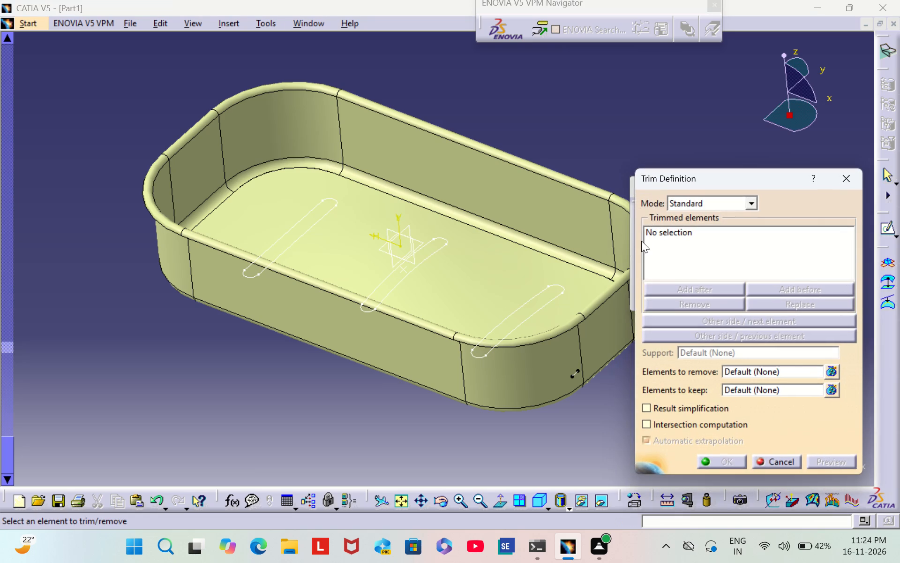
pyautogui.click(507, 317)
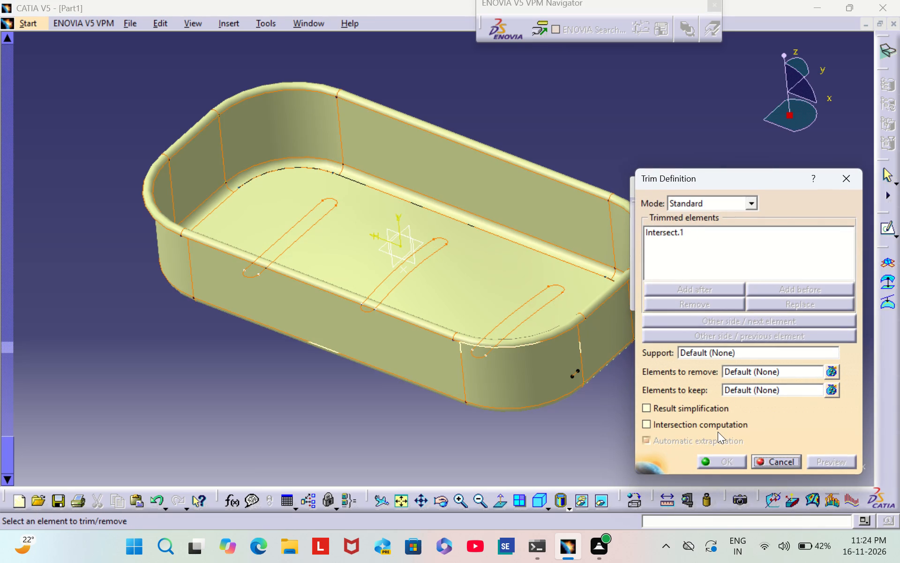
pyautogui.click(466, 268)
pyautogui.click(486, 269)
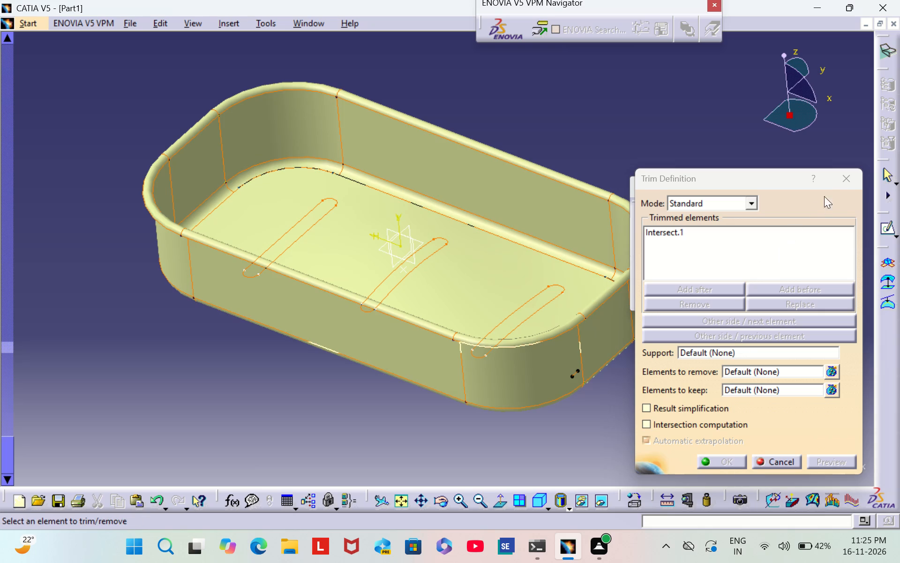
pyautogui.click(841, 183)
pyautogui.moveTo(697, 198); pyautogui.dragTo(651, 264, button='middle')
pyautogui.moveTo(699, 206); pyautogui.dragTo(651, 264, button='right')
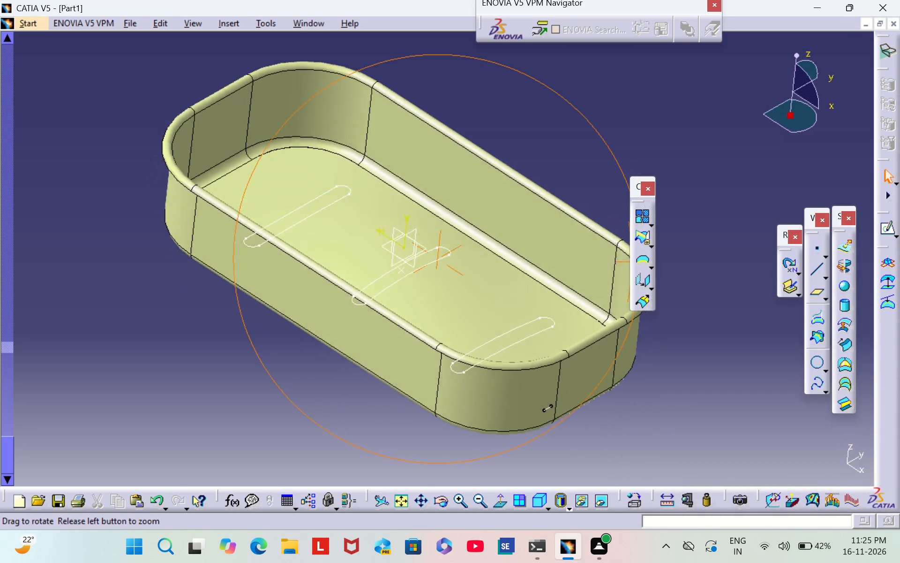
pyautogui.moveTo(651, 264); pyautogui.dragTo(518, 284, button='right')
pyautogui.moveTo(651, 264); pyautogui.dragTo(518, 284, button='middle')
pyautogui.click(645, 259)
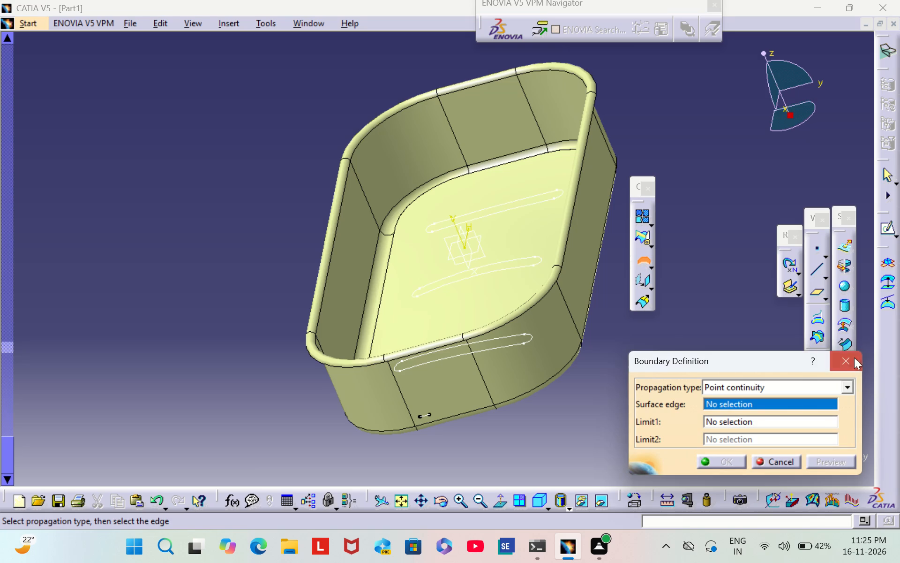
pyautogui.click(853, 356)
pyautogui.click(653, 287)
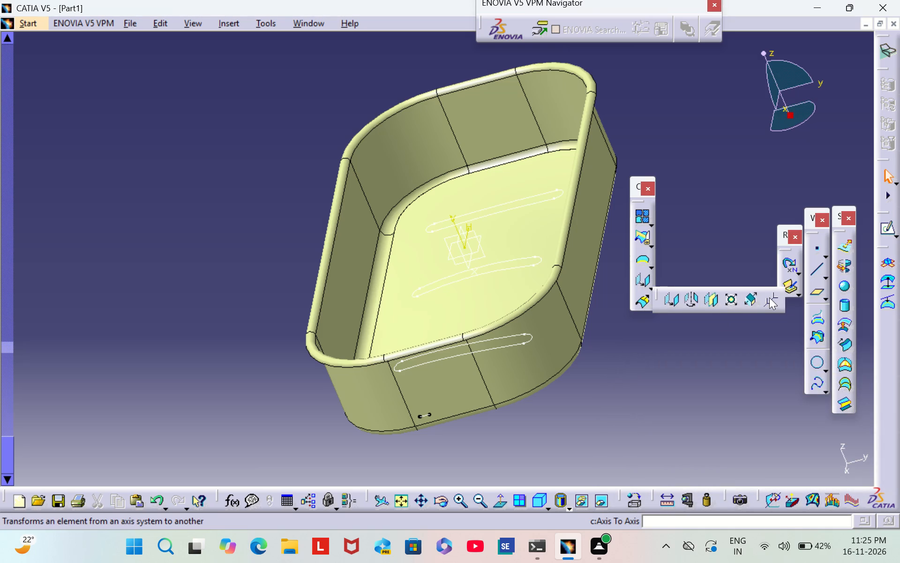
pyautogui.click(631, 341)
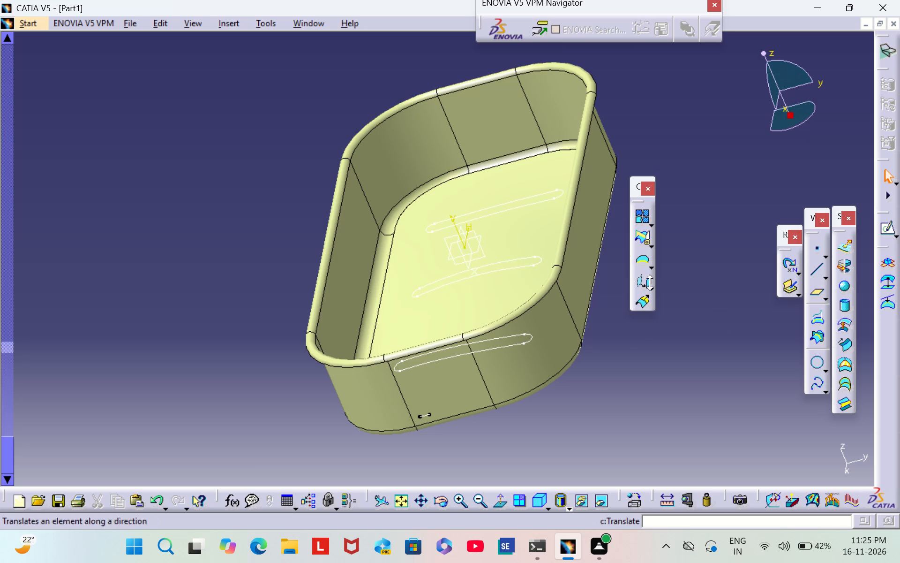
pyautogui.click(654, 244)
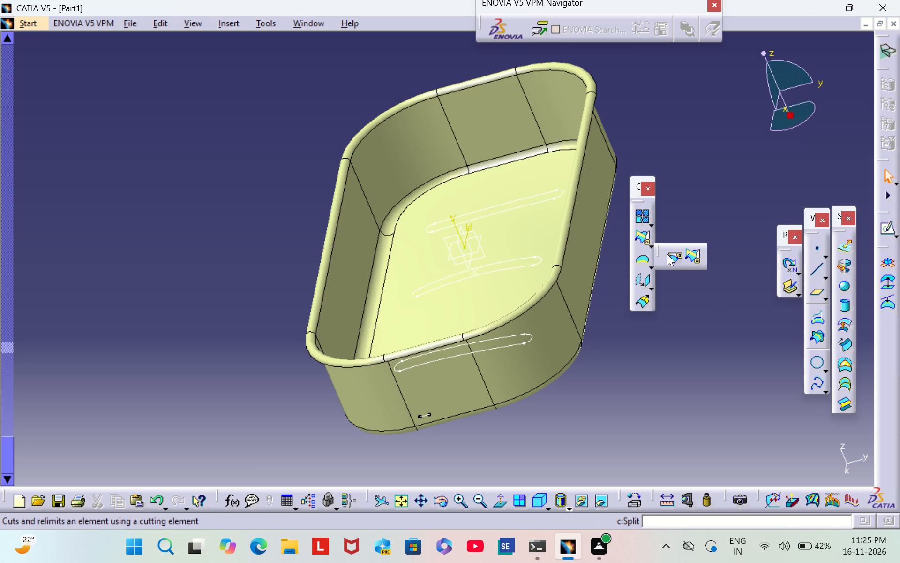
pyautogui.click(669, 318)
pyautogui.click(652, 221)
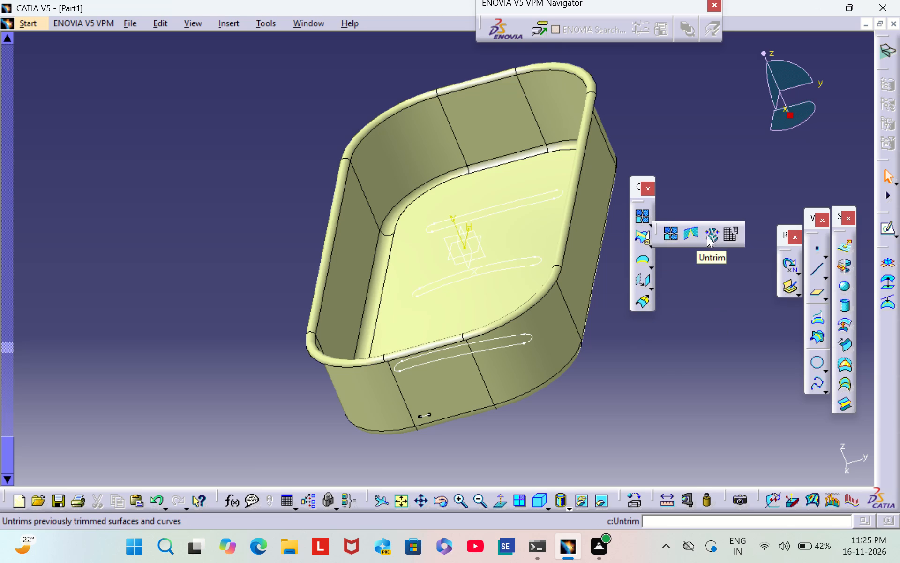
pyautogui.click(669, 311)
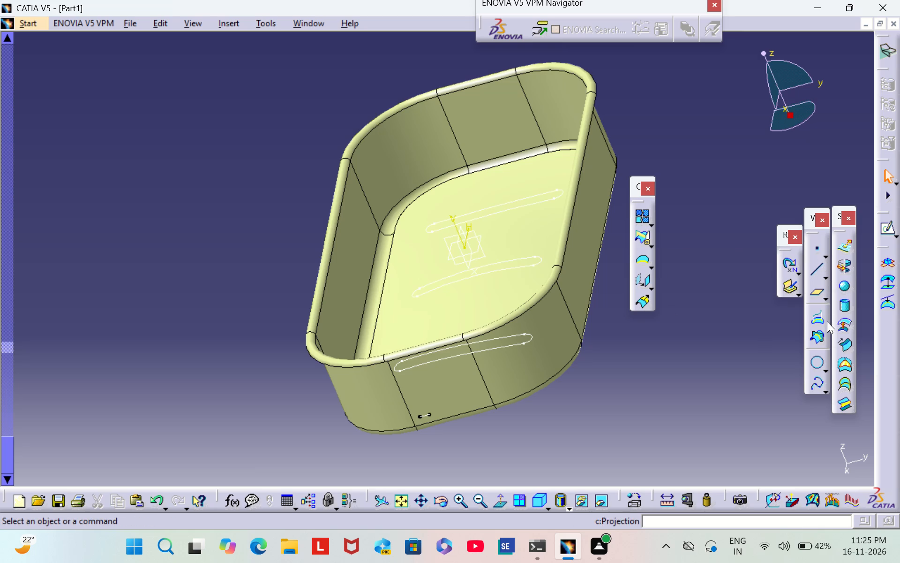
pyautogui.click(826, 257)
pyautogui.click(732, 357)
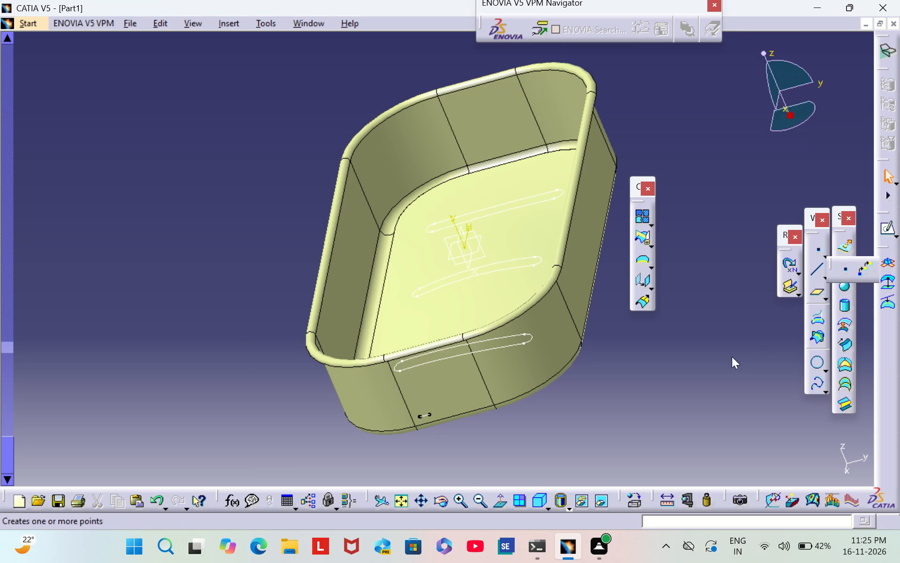
# Extrude Intersect.1 by 20 mm on one side along the sketch's vertical direction, closing the multi-result choice without picking an option.
pyautogui.click(840, 244)
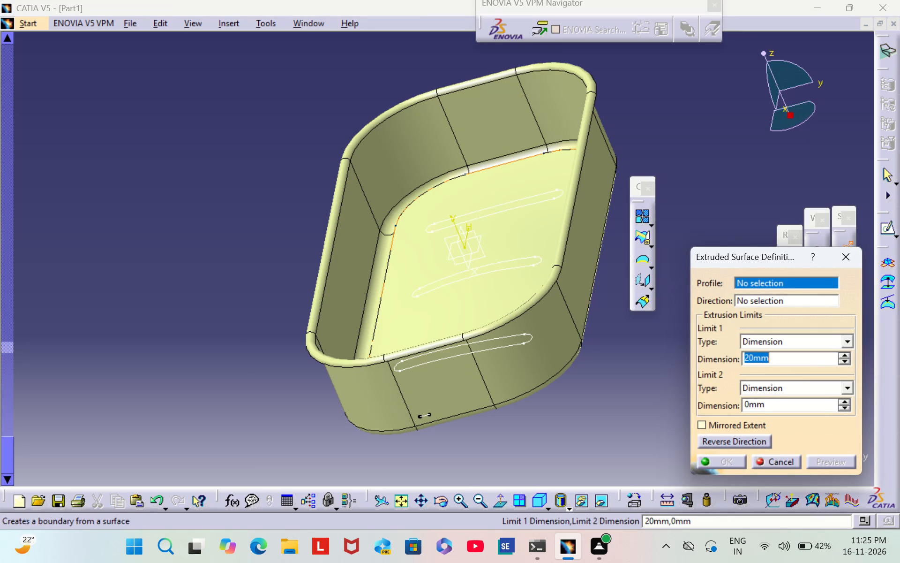
pyautogui.click(483, 274)
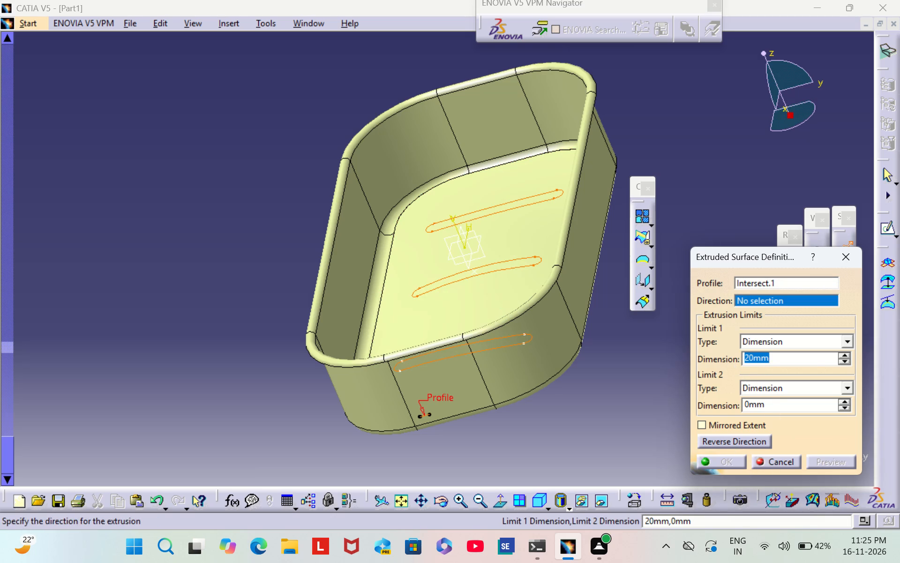
pyautogui.click(453, 217)
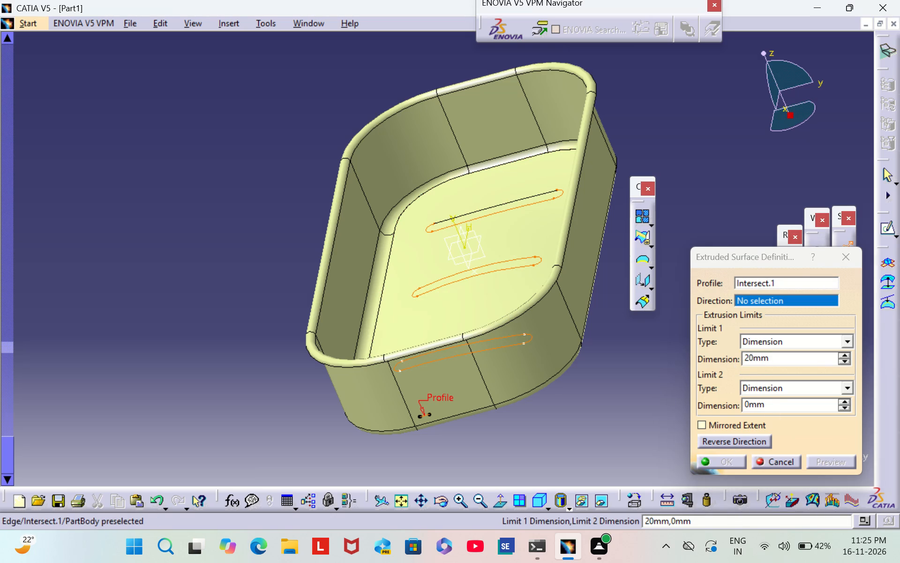
pyautogui.click(459, 233)
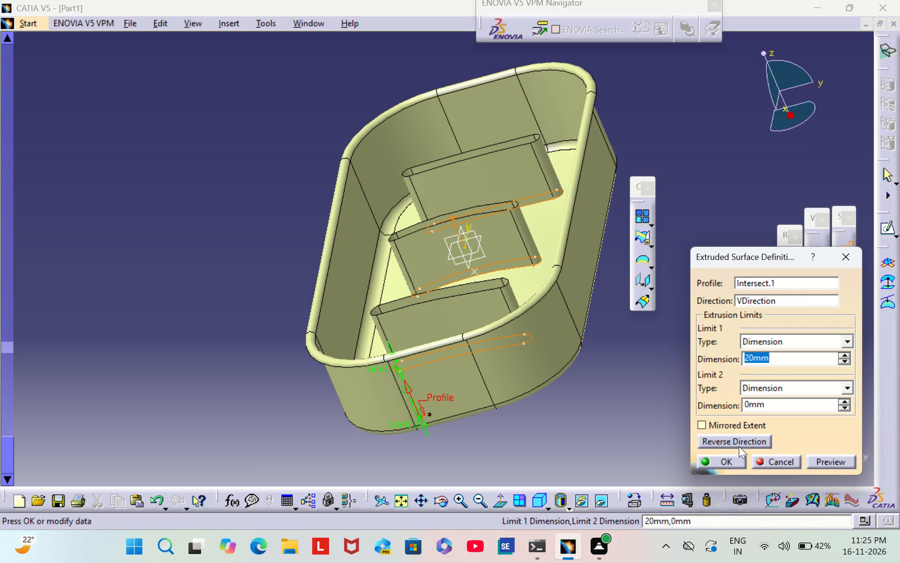
pyautogui.click(728, 455)
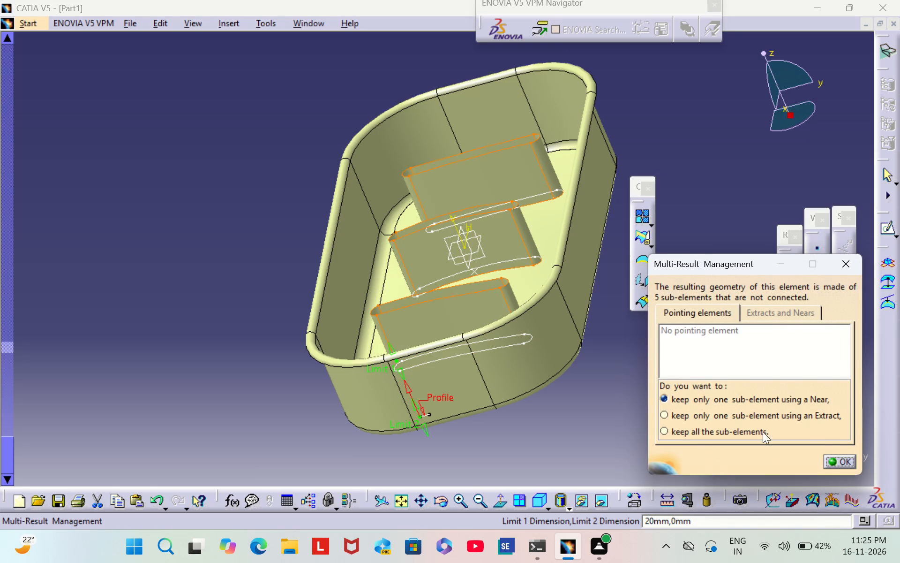
pyautogui.click(840, 267)
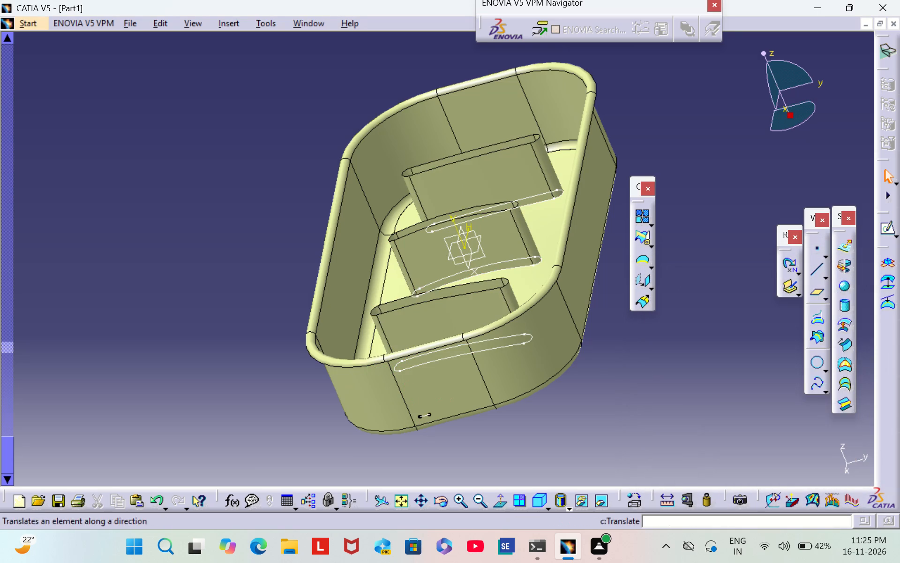
# Run a Local Update on Extrude.1 through its small stray fragment near the tray's end wall.
pyautogui.moveTo(284, 269); pyautogui.dragTo(499, 404, button='middle')
pyautogui.scroll(-2, 284, 269)
pyautogui.moveTo(290, 272); pyautogui.dragTo(498, 404, button='right')
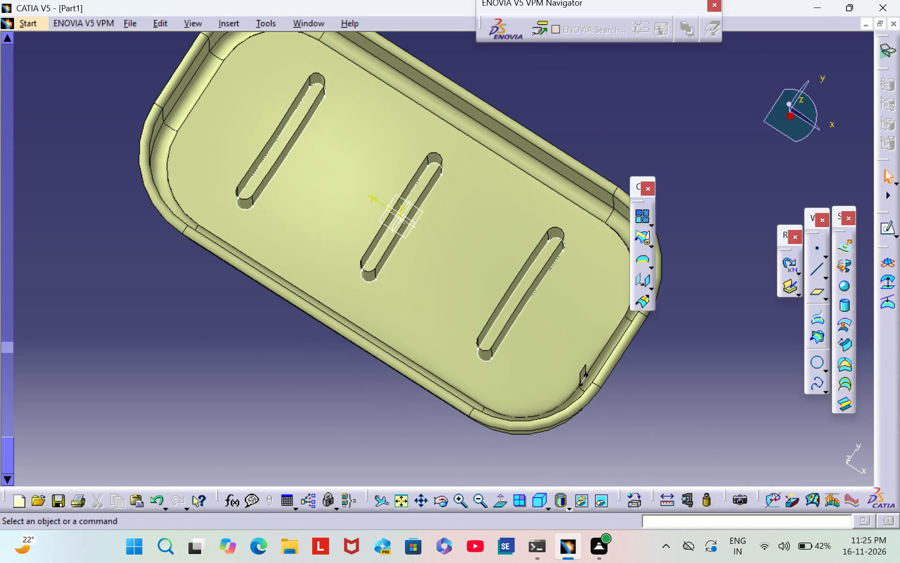
pyautogui.rightClick(581, 373)
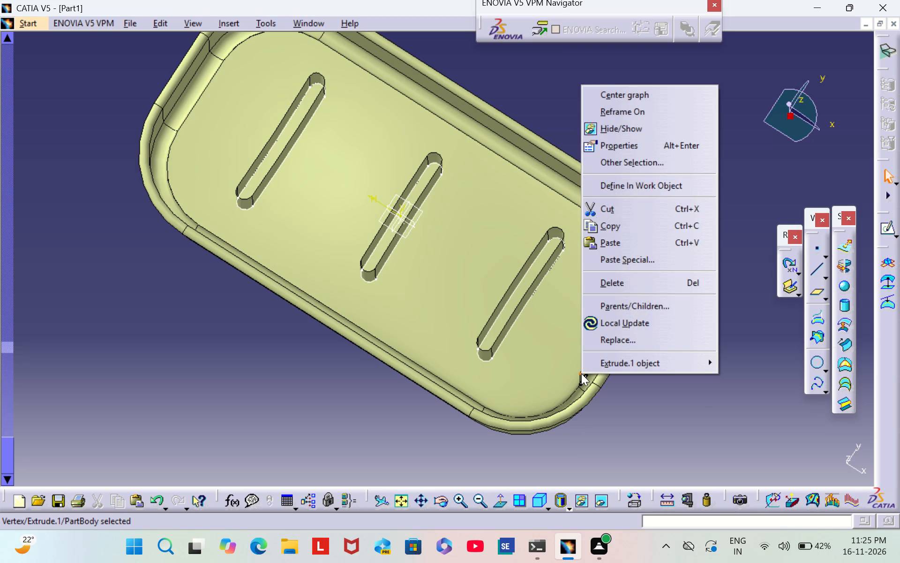
pyautogui.click(623, 327)
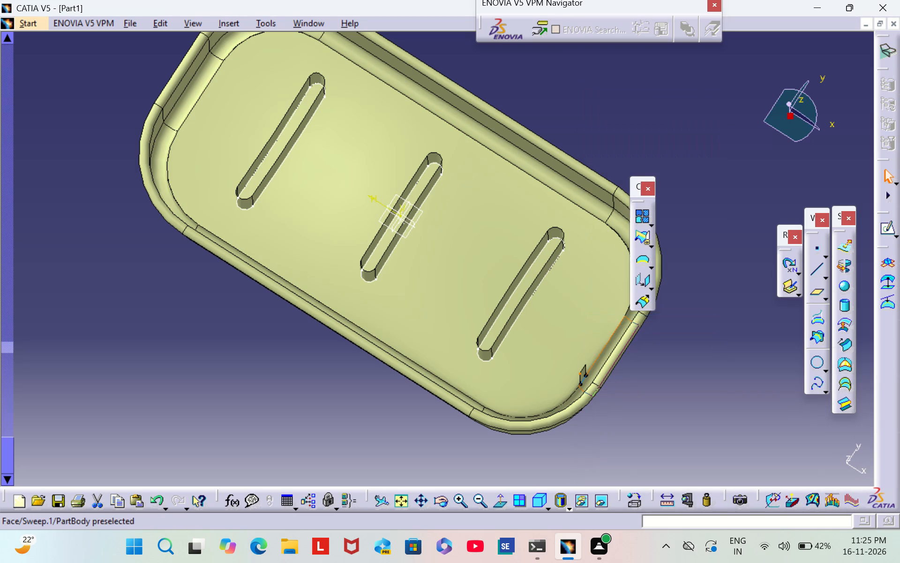
pyautogui.click(691, 377)
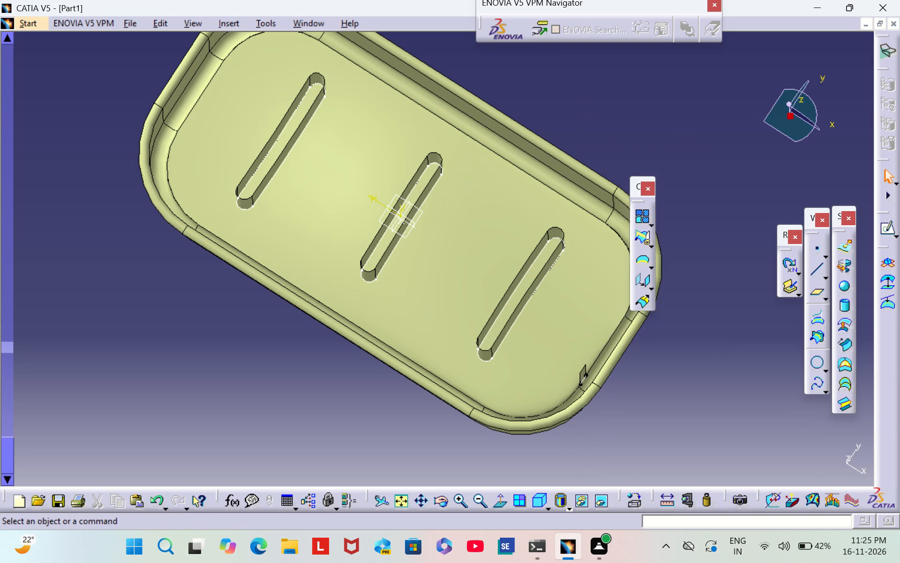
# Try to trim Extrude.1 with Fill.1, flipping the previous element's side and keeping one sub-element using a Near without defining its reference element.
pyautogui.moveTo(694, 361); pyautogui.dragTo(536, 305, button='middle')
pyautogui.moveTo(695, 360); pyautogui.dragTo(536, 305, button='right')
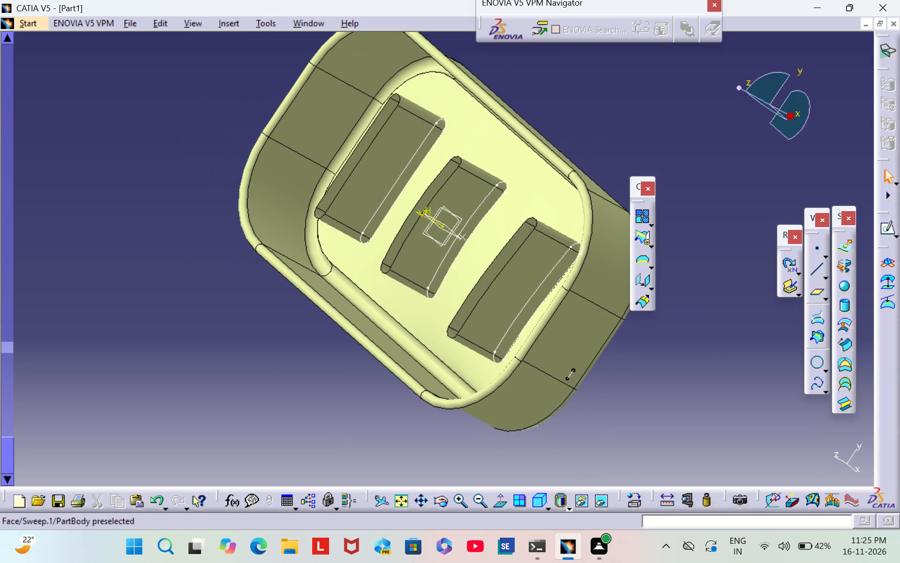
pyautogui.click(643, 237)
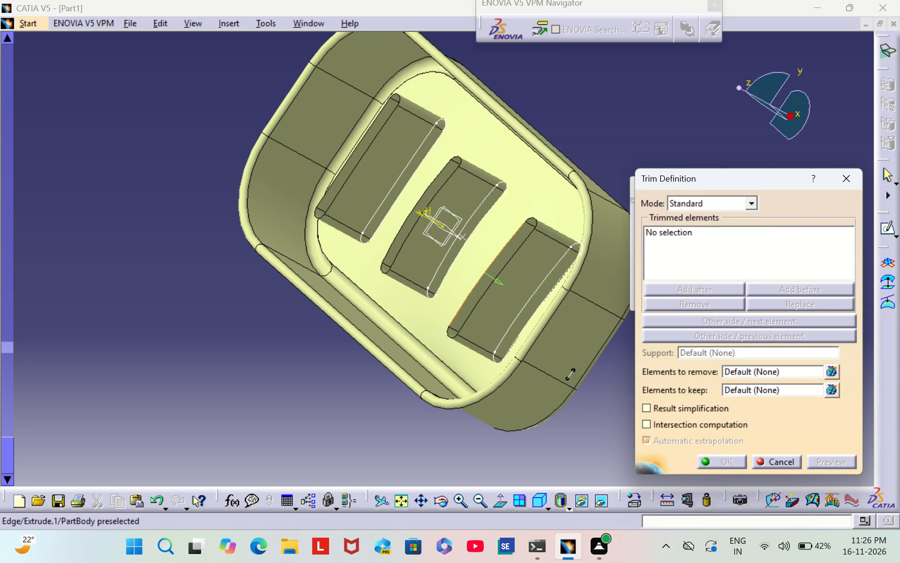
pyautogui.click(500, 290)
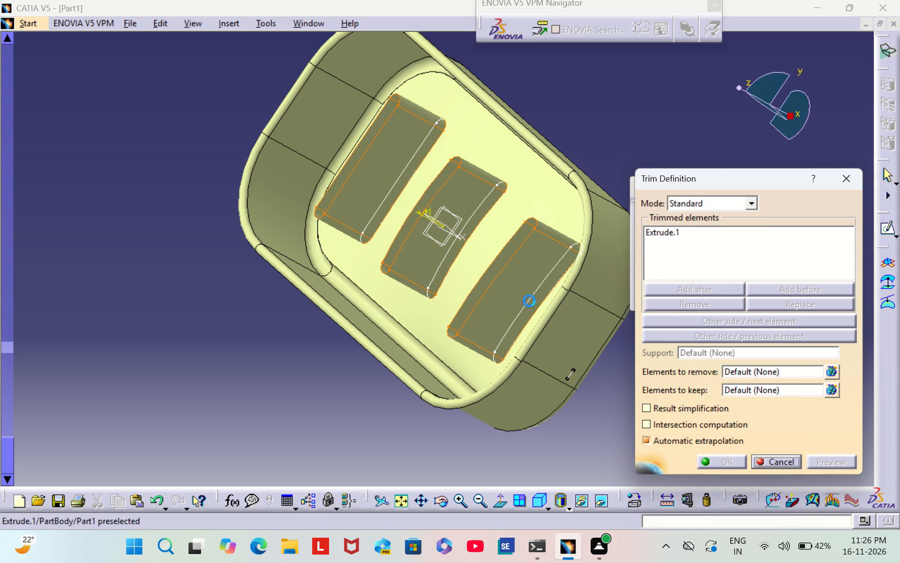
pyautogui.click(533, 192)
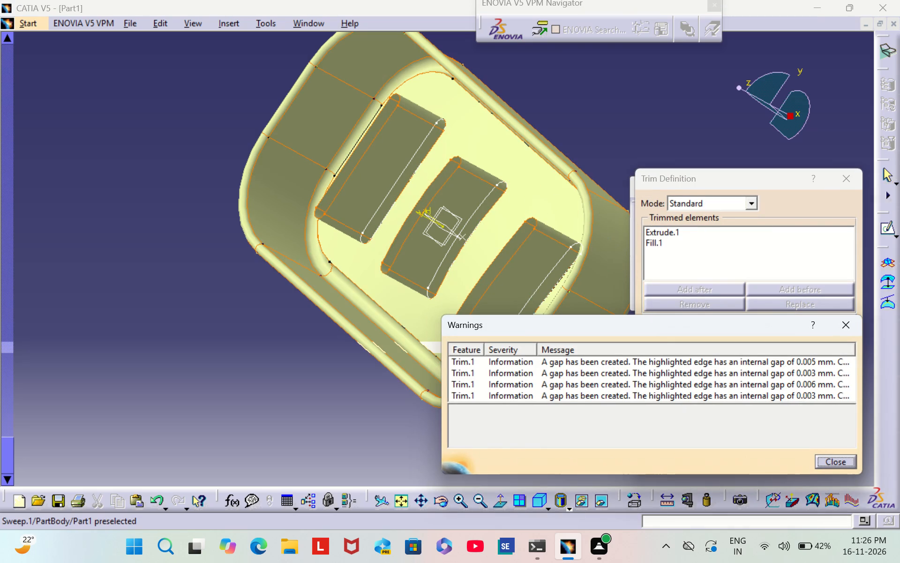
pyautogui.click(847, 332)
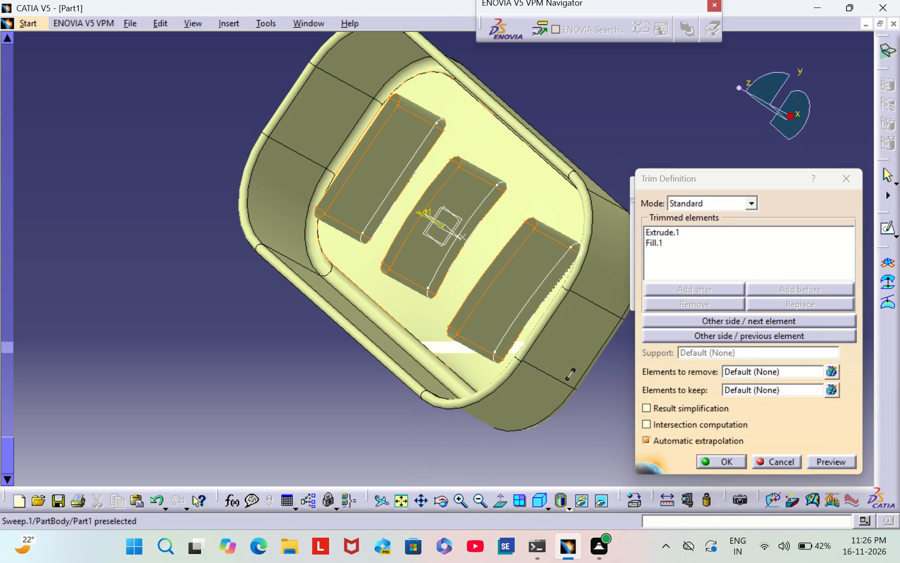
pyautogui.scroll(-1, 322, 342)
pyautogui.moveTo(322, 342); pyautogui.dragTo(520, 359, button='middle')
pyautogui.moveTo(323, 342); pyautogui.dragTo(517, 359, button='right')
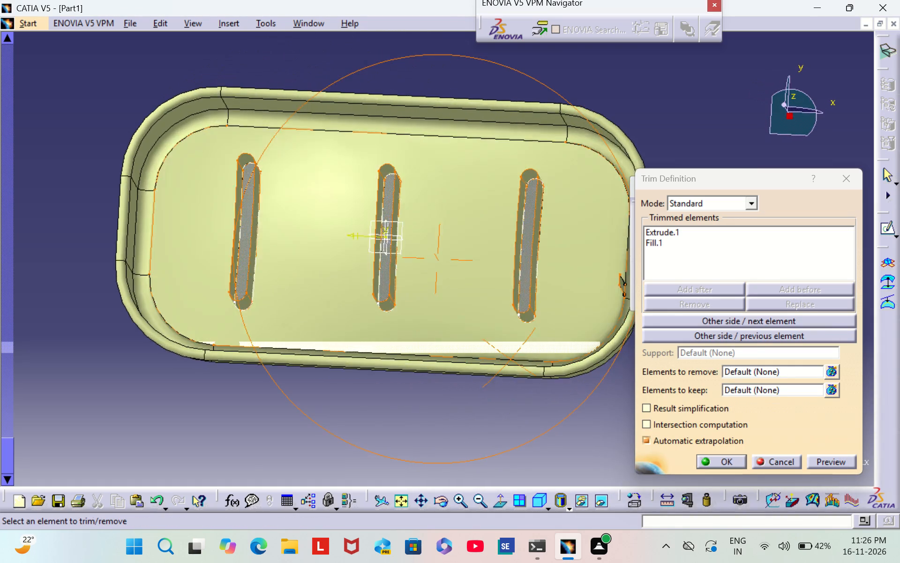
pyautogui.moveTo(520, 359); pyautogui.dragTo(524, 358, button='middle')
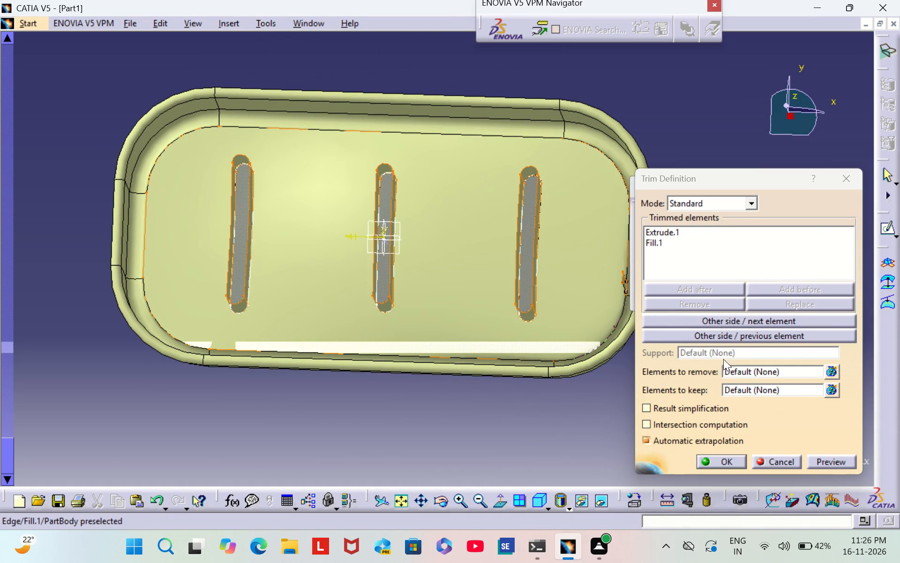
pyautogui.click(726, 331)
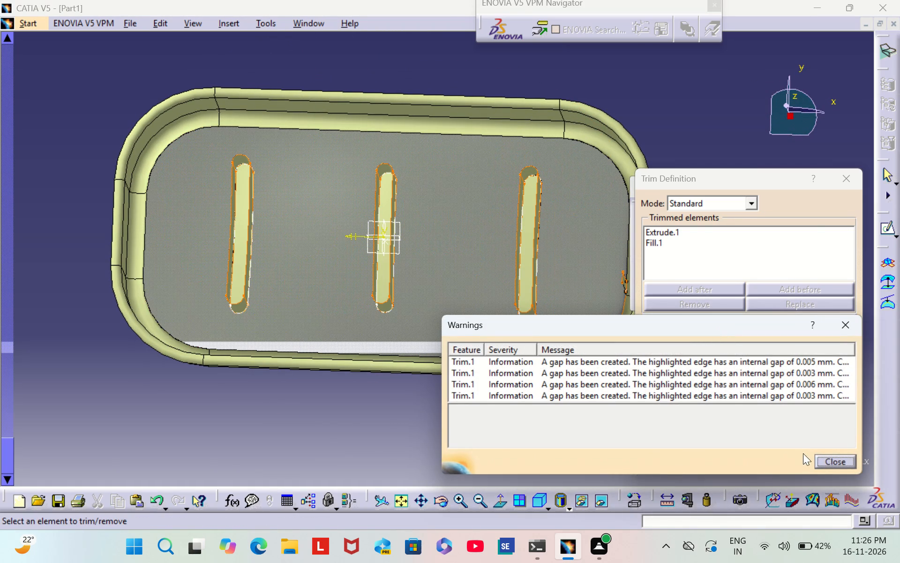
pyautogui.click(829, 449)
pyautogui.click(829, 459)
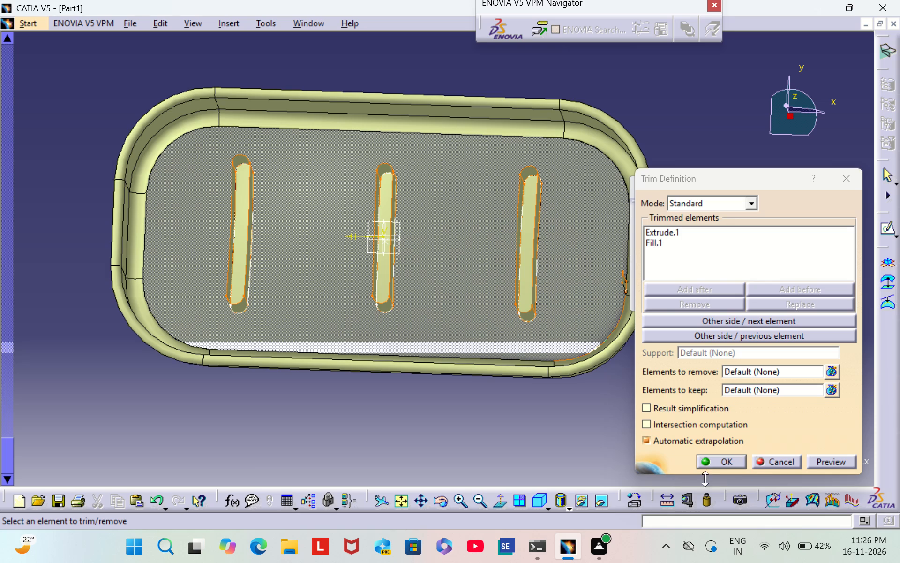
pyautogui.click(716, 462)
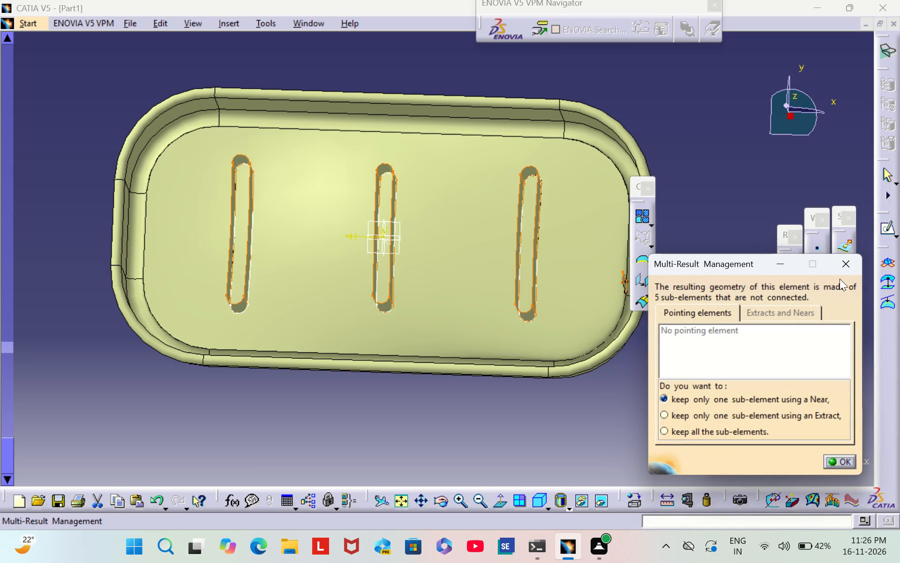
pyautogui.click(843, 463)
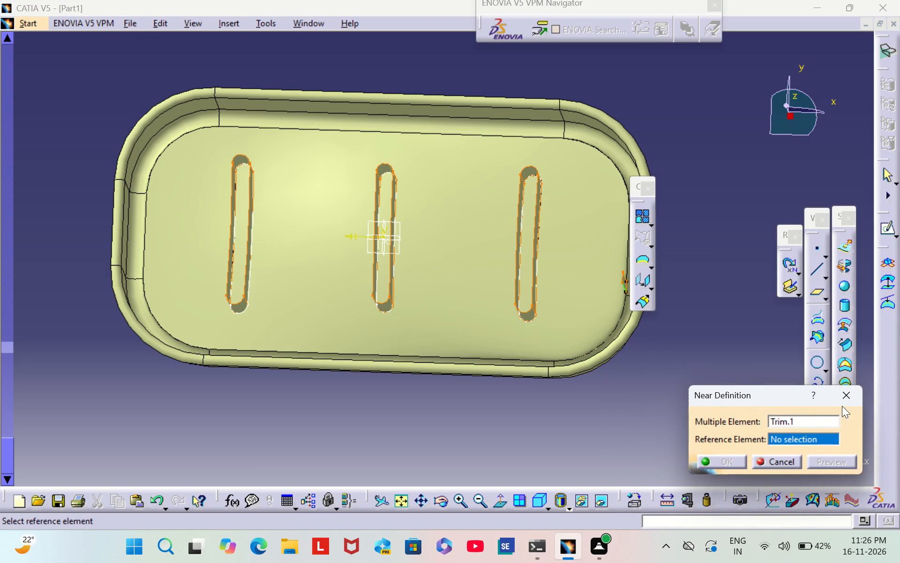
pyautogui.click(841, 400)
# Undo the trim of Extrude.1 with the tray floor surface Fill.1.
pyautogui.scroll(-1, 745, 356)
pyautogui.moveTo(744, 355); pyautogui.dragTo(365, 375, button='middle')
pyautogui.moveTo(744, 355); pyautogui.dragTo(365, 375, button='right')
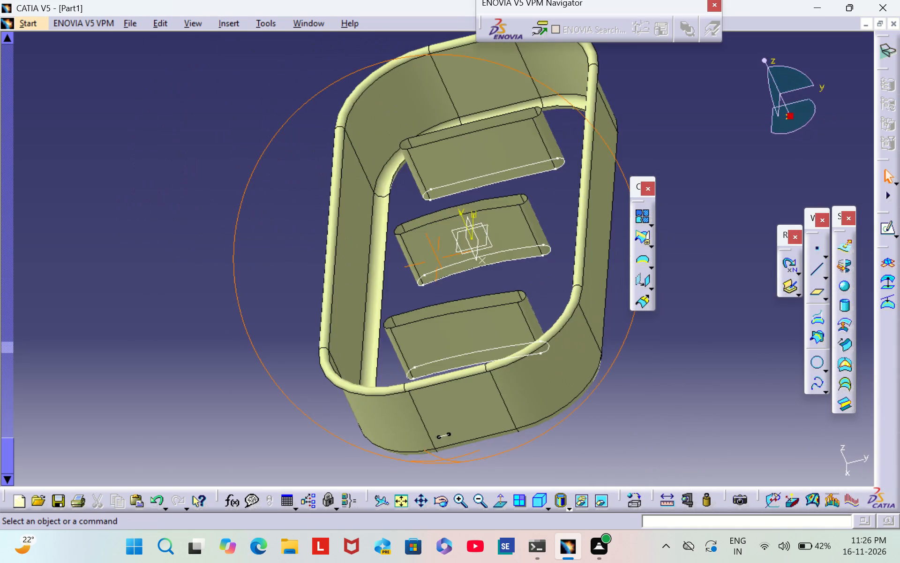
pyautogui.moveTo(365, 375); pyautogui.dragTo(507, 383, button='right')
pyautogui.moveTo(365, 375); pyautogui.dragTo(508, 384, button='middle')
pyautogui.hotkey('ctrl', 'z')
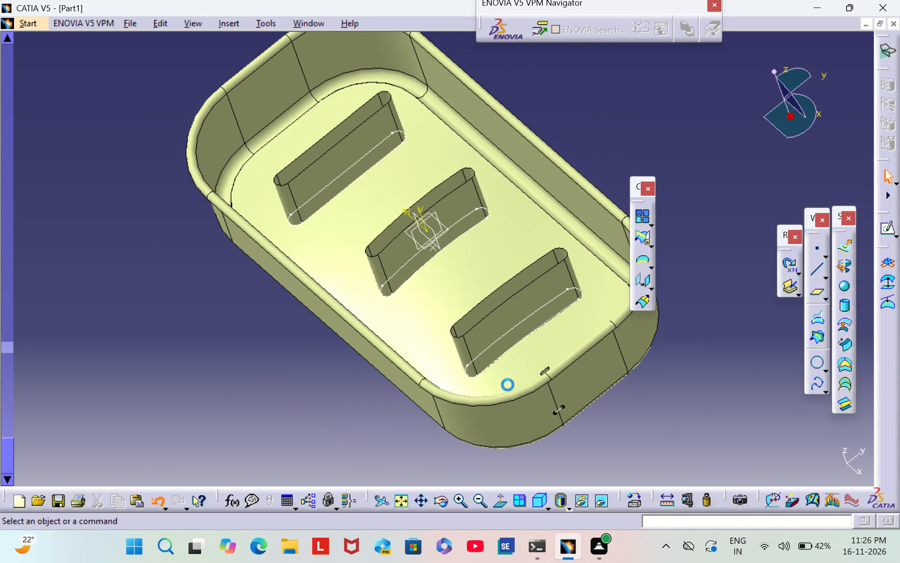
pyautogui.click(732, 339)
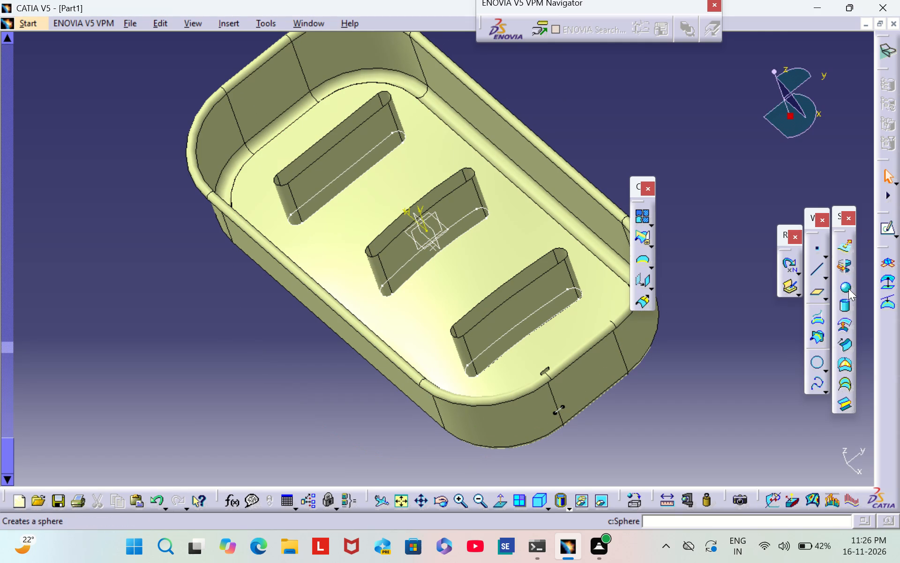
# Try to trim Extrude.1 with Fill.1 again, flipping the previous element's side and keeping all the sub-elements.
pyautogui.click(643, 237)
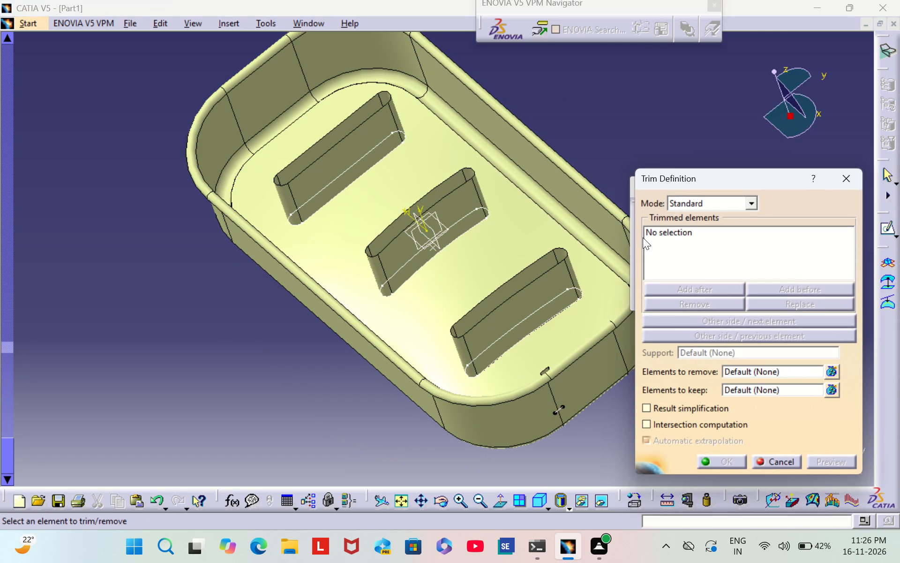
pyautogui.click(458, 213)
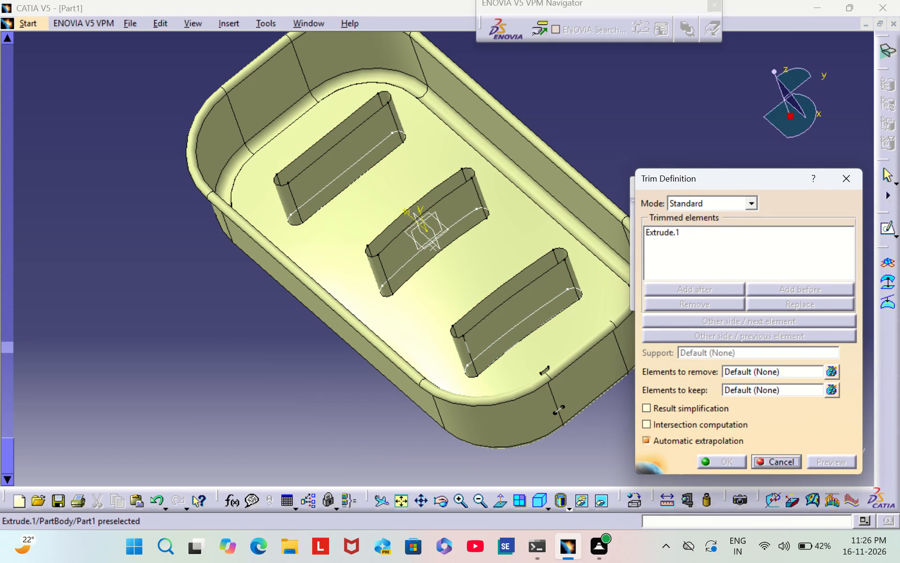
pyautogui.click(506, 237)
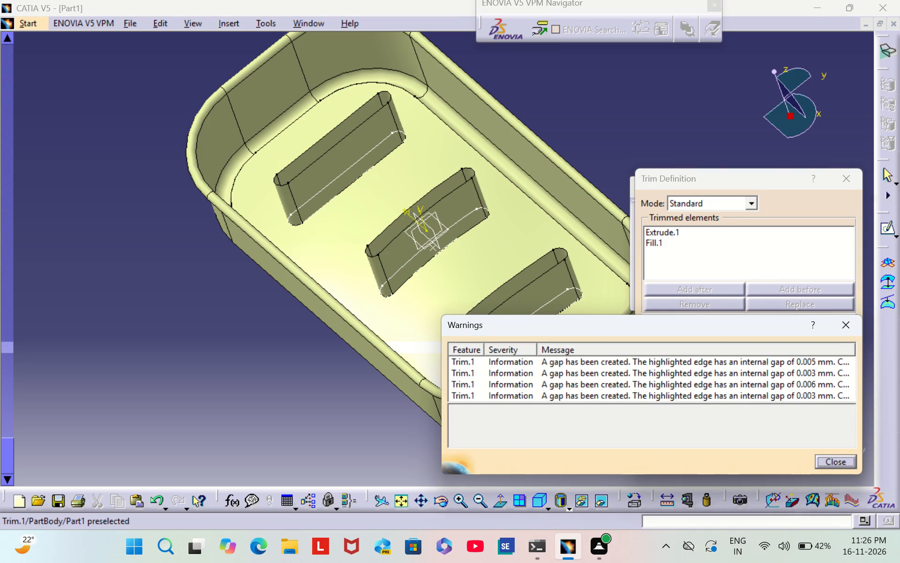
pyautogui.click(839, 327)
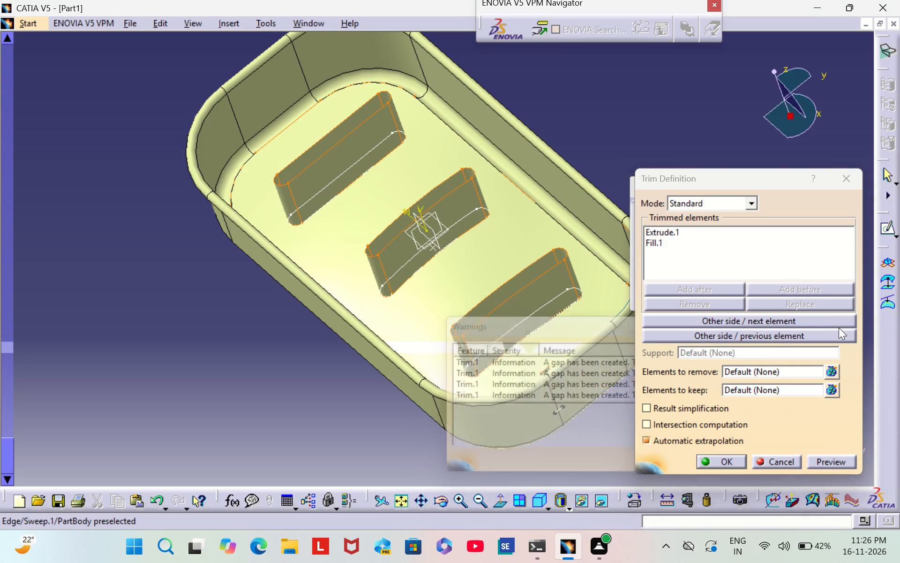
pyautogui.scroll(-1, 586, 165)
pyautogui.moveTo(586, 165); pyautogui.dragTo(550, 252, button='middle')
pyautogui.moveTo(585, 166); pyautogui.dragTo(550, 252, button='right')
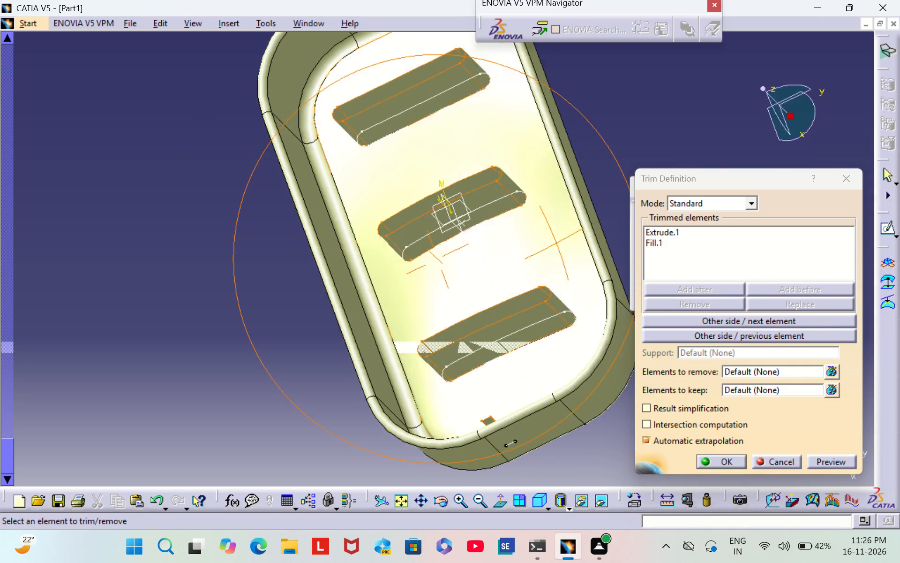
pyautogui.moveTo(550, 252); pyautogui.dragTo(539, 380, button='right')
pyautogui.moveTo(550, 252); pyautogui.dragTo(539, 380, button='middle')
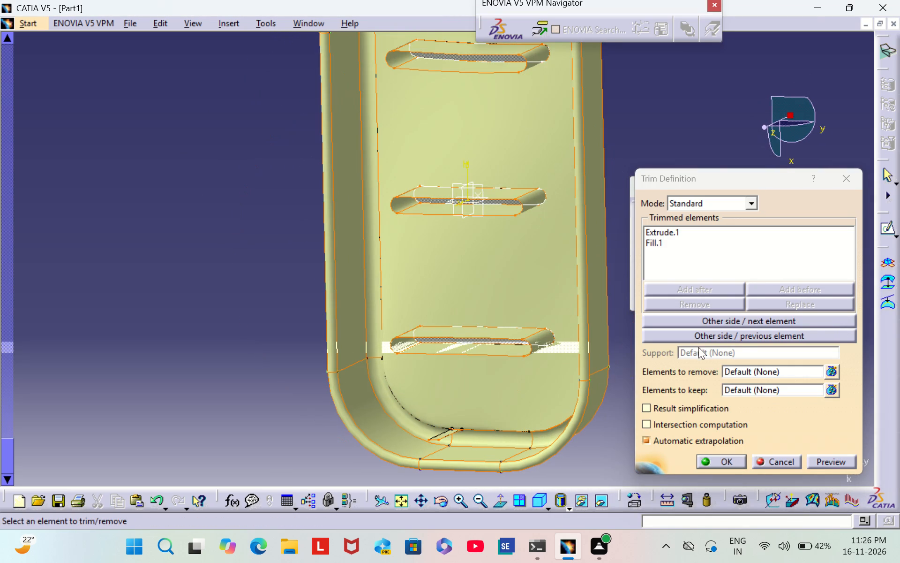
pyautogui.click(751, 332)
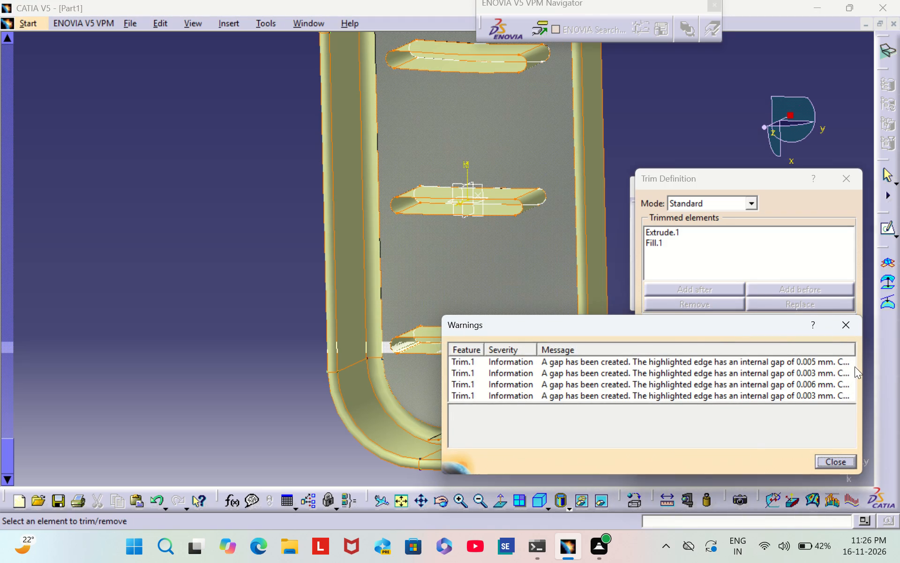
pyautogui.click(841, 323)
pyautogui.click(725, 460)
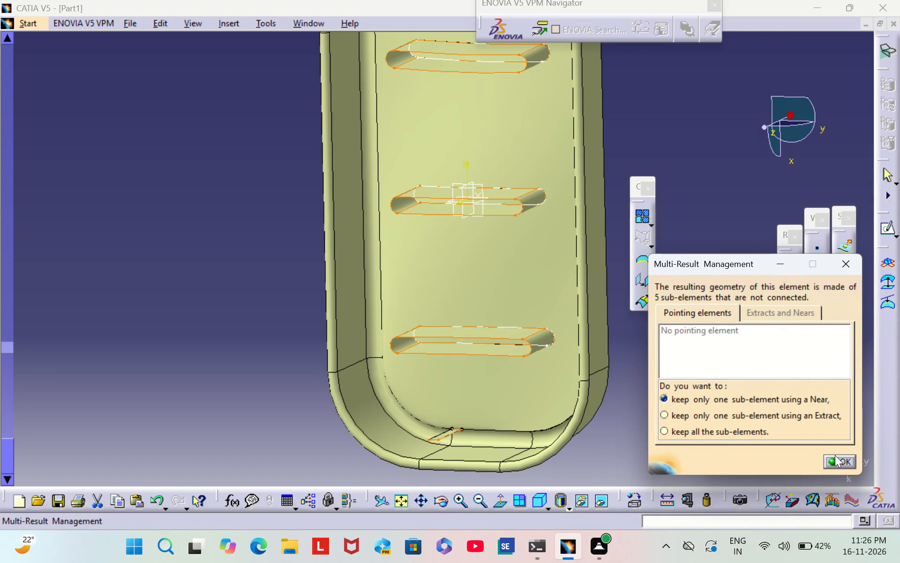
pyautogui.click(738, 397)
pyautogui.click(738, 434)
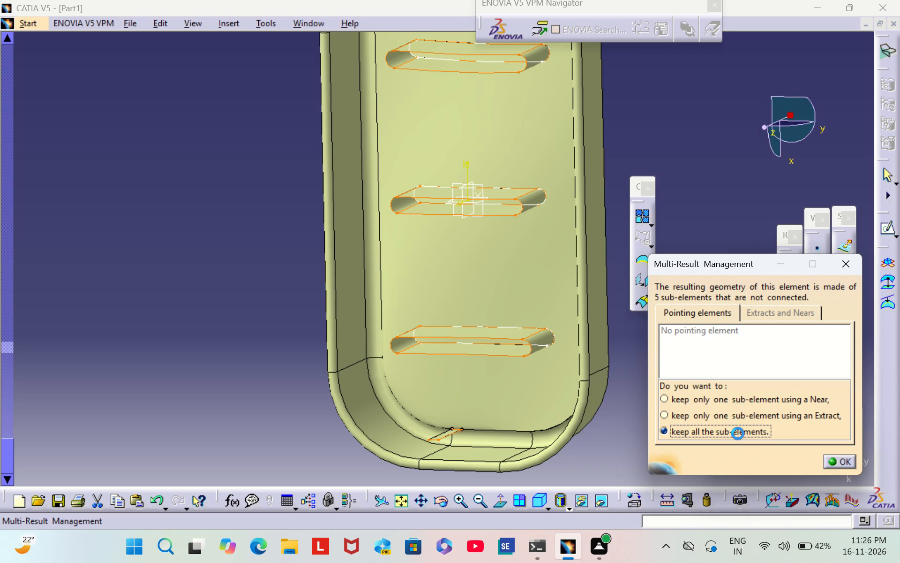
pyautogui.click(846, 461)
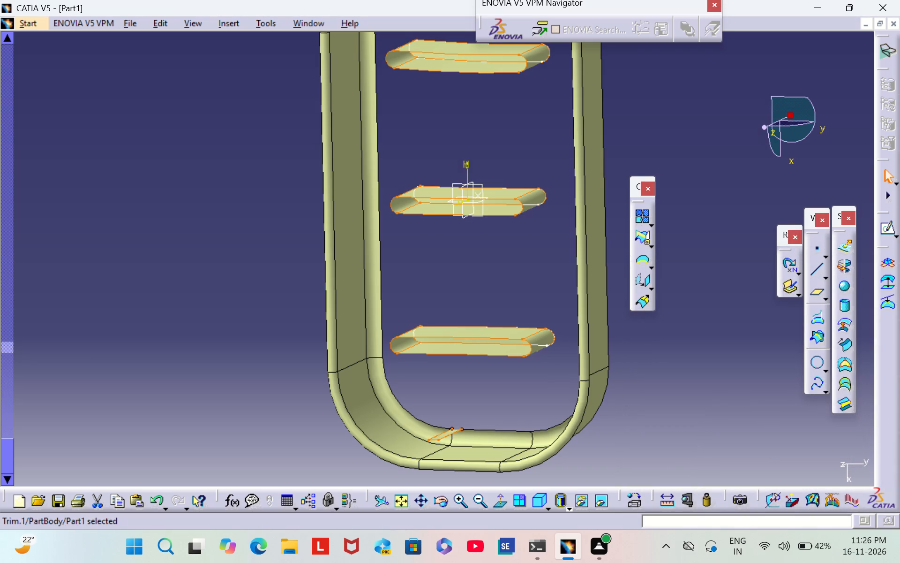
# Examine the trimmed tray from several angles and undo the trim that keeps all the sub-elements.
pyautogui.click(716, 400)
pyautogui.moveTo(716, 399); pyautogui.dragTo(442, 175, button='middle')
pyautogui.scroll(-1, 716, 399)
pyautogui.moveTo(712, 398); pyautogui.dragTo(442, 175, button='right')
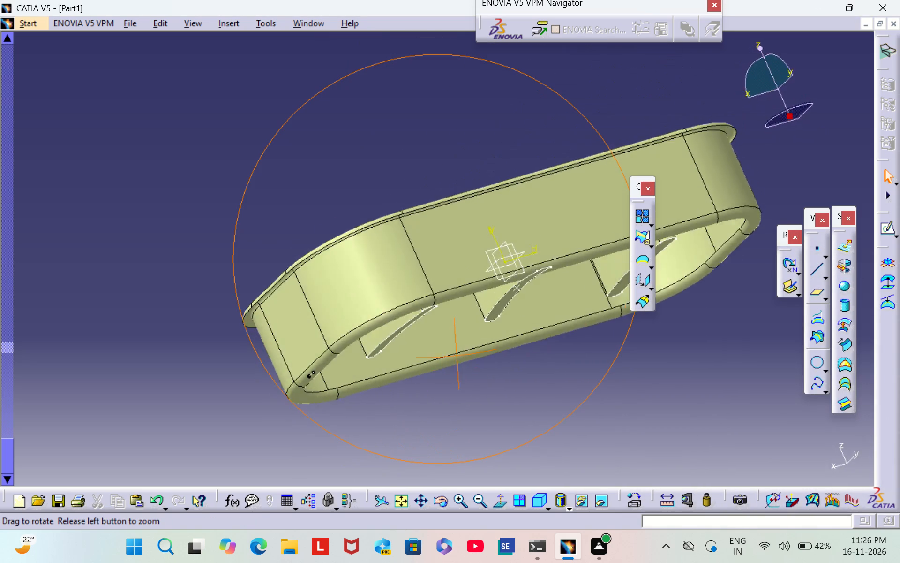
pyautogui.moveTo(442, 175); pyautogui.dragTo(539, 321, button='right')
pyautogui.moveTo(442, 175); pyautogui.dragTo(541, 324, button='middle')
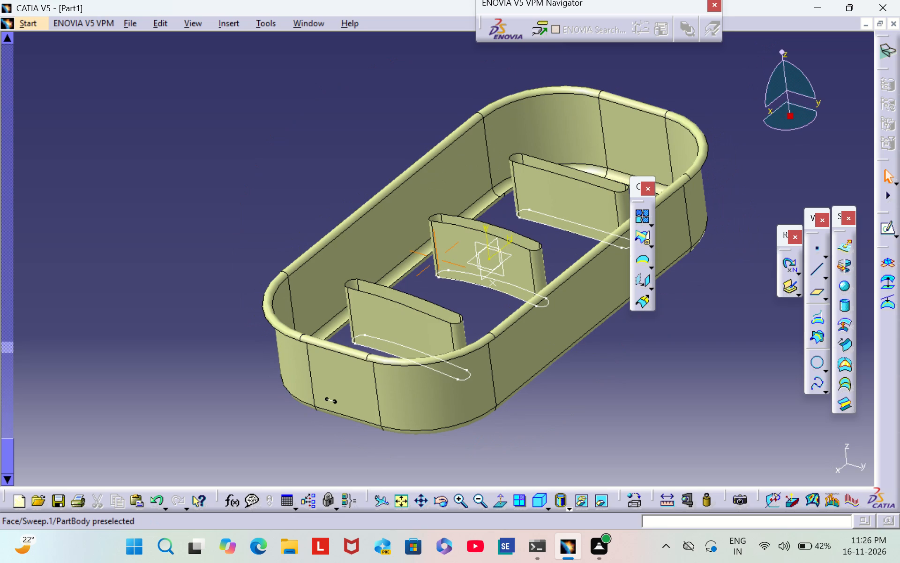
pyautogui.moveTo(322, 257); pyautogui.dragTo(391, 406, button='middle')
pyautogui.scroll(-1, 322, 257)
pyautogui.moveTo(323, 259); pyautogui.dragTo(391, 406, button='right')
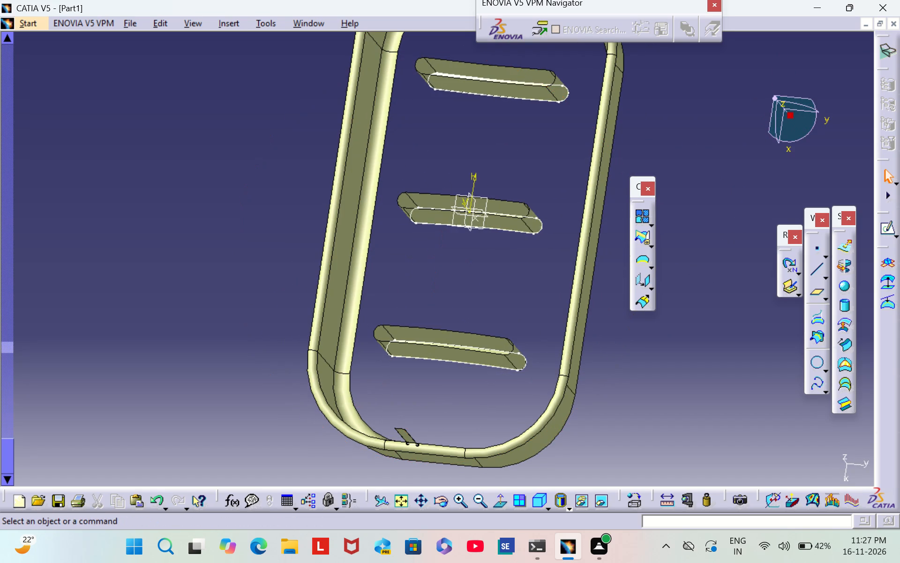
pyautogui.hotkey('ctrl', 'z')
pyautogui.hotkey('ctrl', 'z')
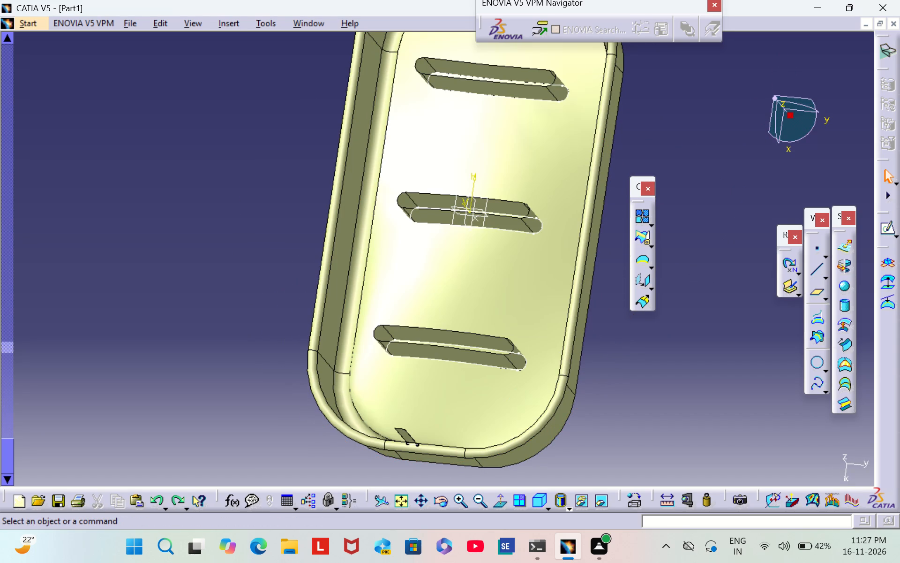
# Trim the tray floor Fill.1 with Extrude.1, selecting Fill.1 first and flipping the previous element's side, to cut the three slots.
pyautogui.click(634, 240)
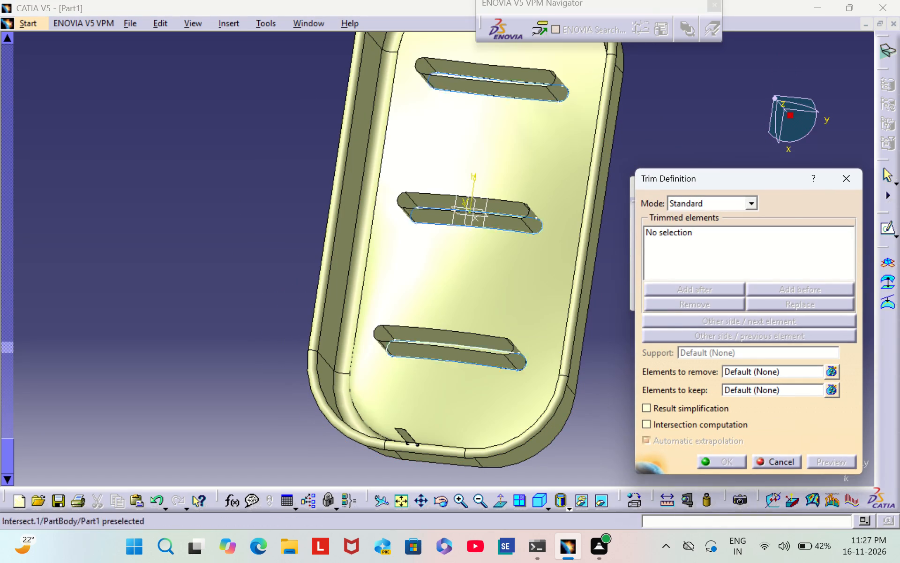
pyautogui.click(555, 170)
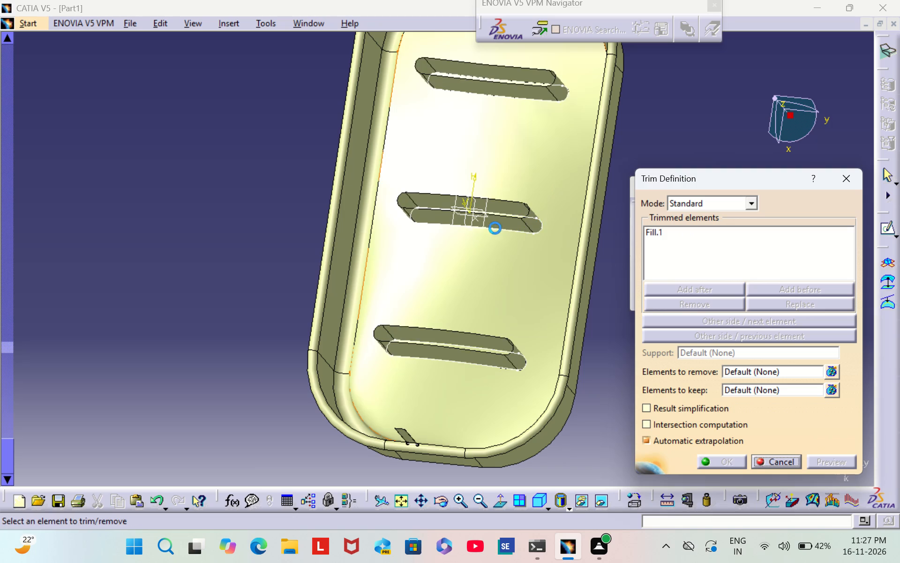
pyautogui.doubleClick(503, 220)
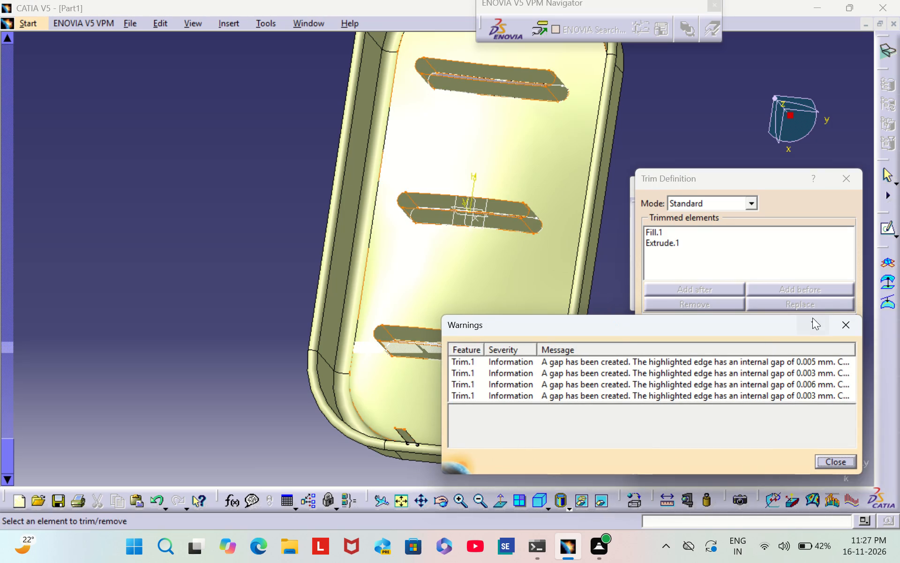
pyautogui.click(853, 323)
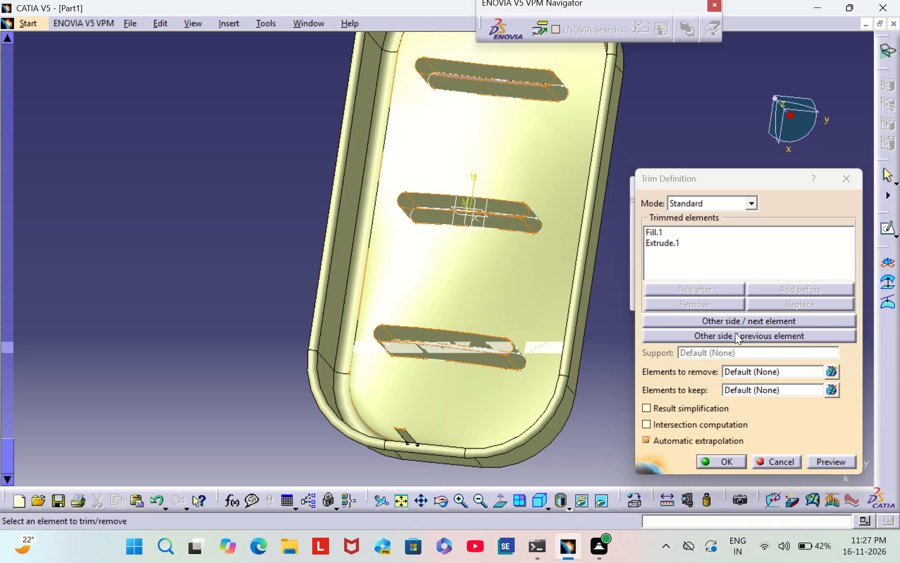
pyautogui.click(735, 333)
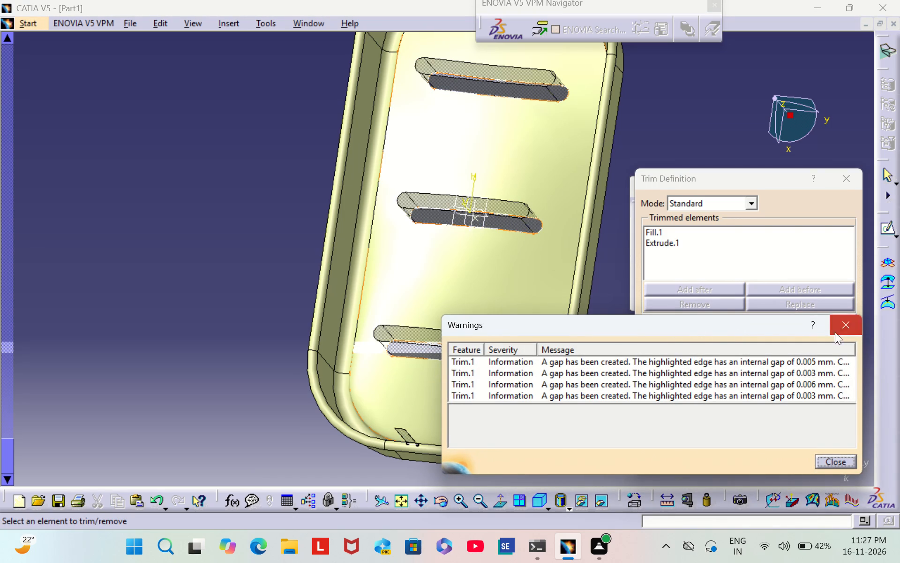
pyautogui.click(837, 327)
pyautogui.click(720, 465)
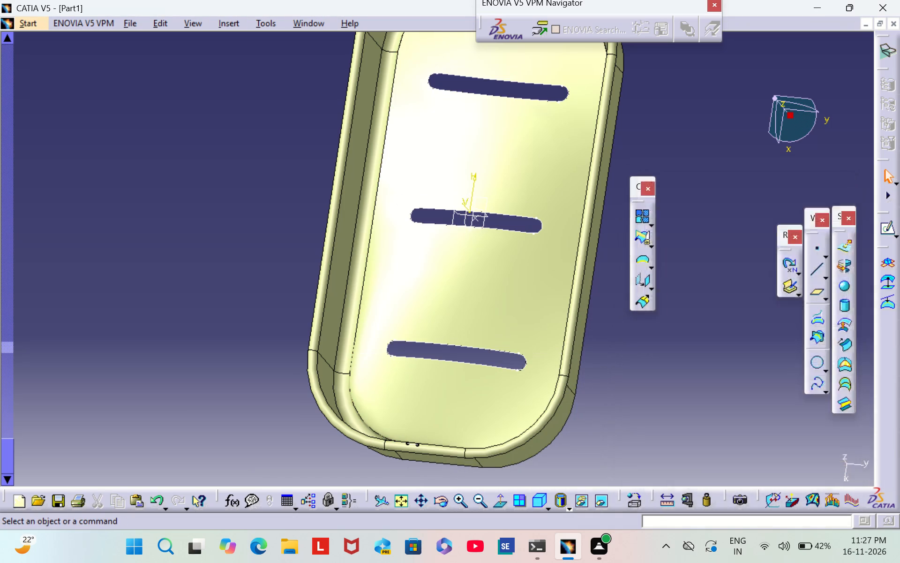
pyautogui.click(697, 345)
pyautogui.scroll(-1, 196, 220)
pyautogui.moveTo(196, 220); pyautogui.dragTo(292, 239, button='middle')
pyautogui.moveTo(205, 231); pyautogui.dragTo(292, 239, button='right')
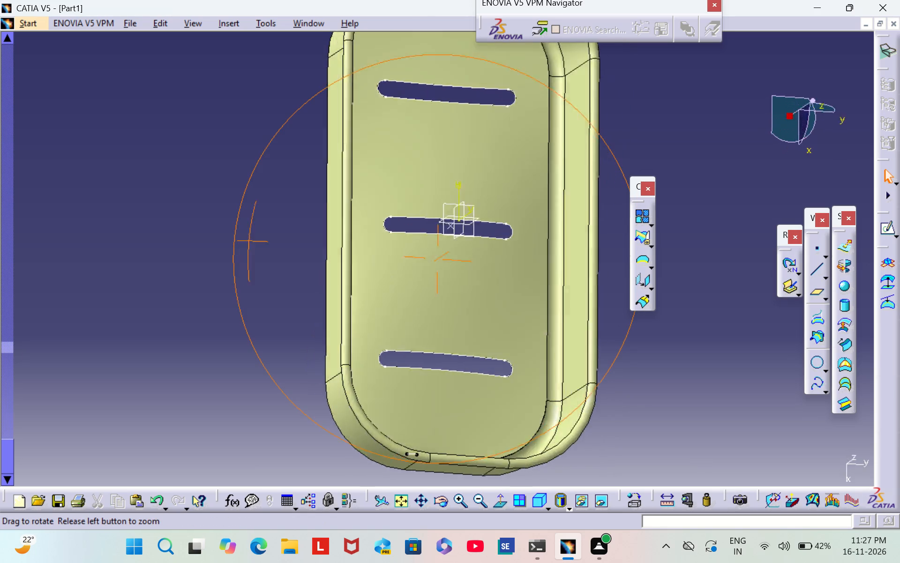
# Examine the trimmed tray and its three floor slots from several angles.
pyautogui.moveTo(292, 239); pyautogui.dragTo(372, 116, button='right')
pyautogui.moveTo(292, 239); pyautogui.dragTo(363, 87, button='middle')
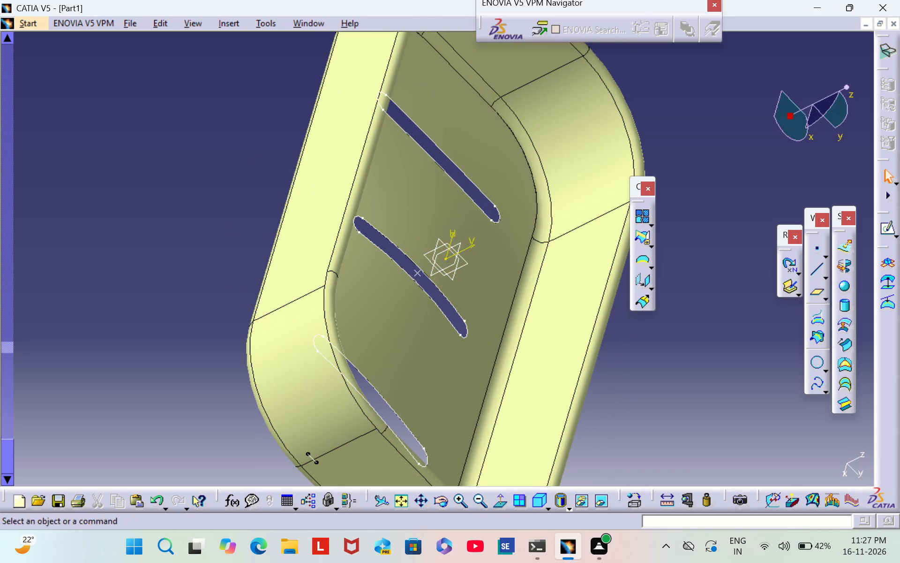
pyautogui.tripleClick(475, 510)
pyautogui.scroll(-2, 597, 127)
pyautogui.moveTo(597, 127); pyautogui.dragTo(590, 143, button='middle')
pyautogui.moveTo(594, 130); pyautogui.dragTo(590, 143, button='right')
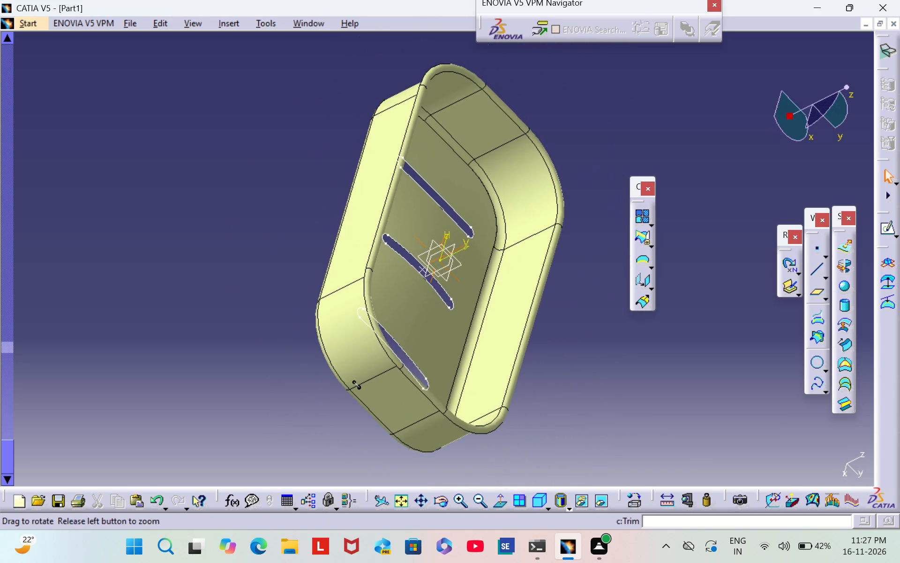
pyautogui.moveTo(590, 143); pyautogui.dragTo(454, 216, button='right')
pyautogui.moveTo(590, 143); pyautogui.dragTo(451, 197, button='middle')
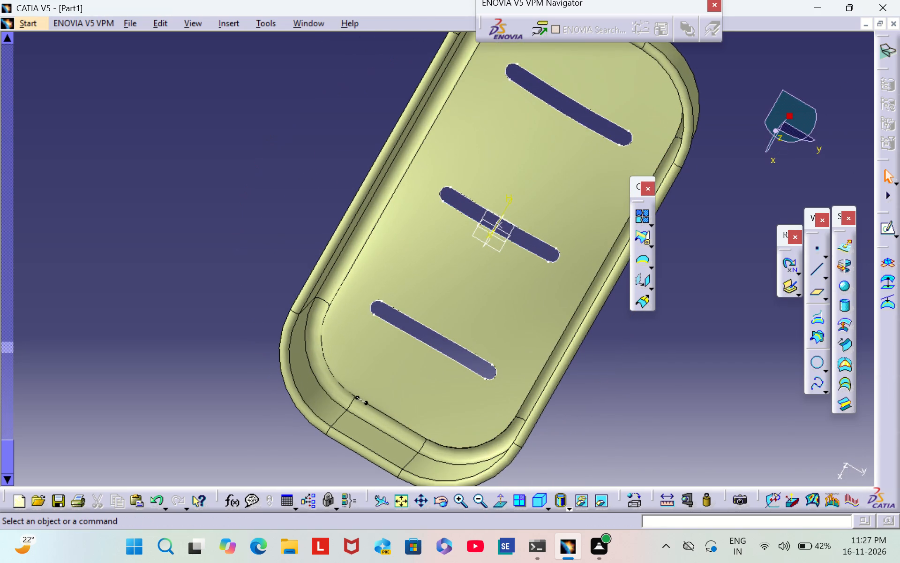
pyautogui.moveTo(215, 458); pyautogui.dragTo(587, 82, button='middle')
pyautogui.moveTo(218, 453); pyautogui.dragTo(587, 82, button='right')
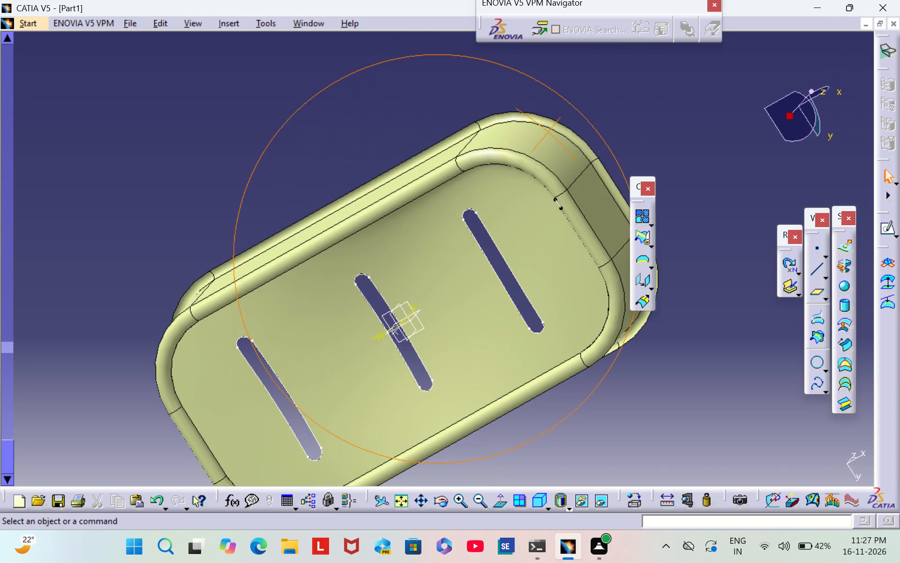
pyautogui.moveTo(587, 82); pyautogui.dragTo(407, 225, button='right')
pyautogui.moveTo(587, 82); pyautogui.dragTo(404, 228, button='middle')
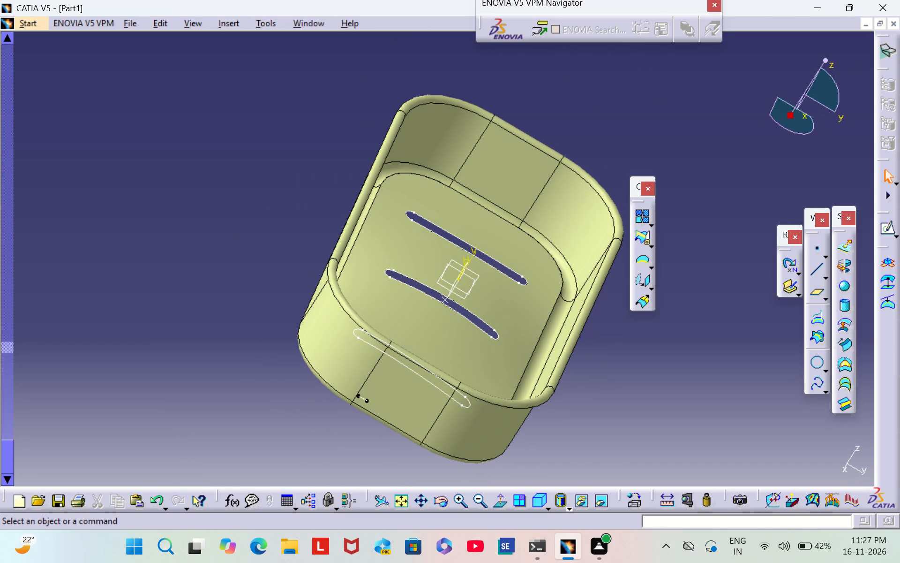
# Set the fill colour of the PartBody to cyan in its graphic properties.
pyautogui.scroll(20, 58, 205)
pyautogui.scroll(18, 58, 205)
pyautogui.scroll(9, 59, 201)
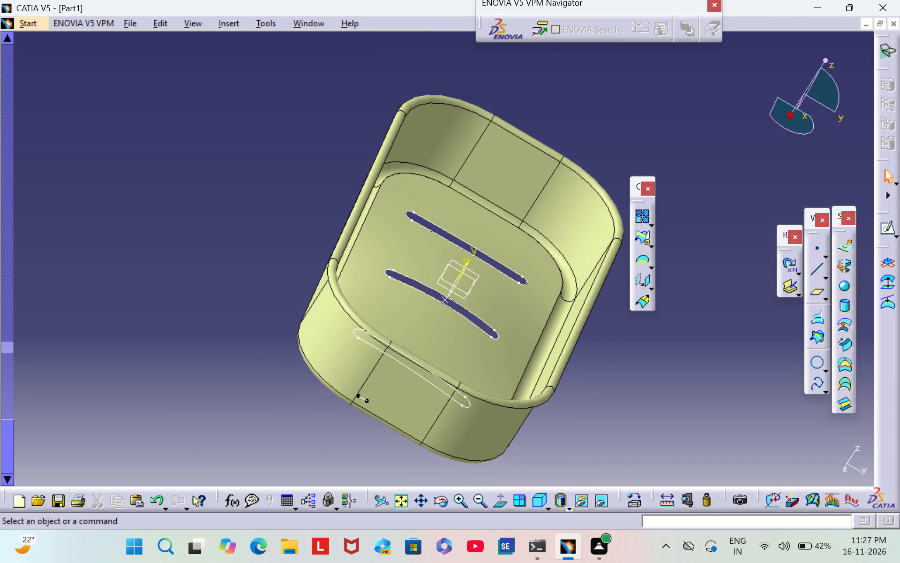
pyautogui.tripleClick(6, 191)
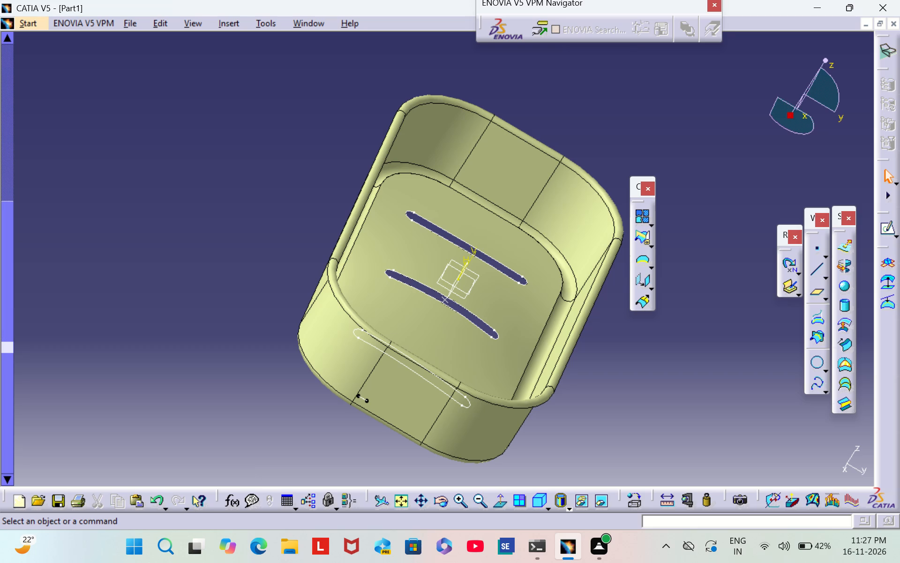
pyautogui.click(5, 125)
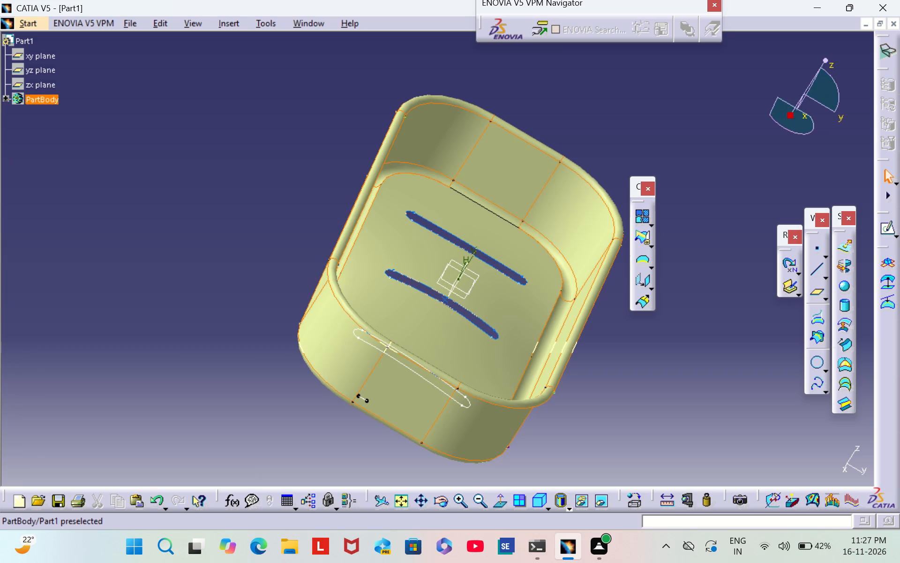
pyautogui.rightClick(39, 96)
pyautogui.click(96, 152)
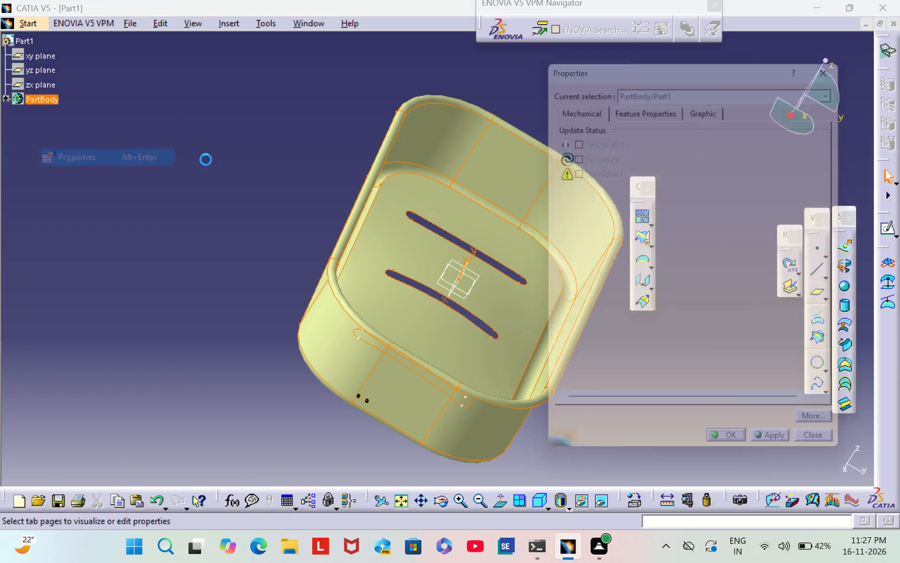
pyautogui.click(630, 111)
pyautogui.click(716, 107)
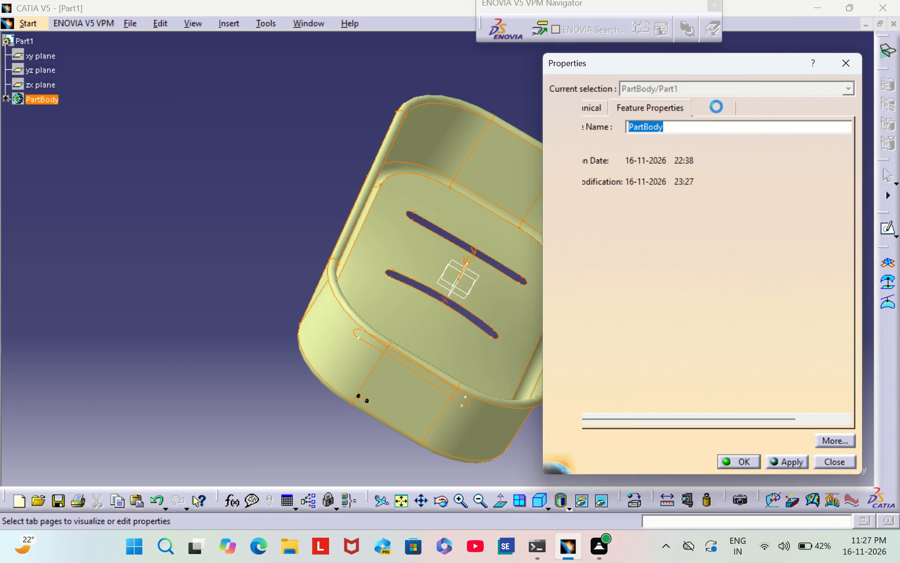
pyautogui.click(604, 151)
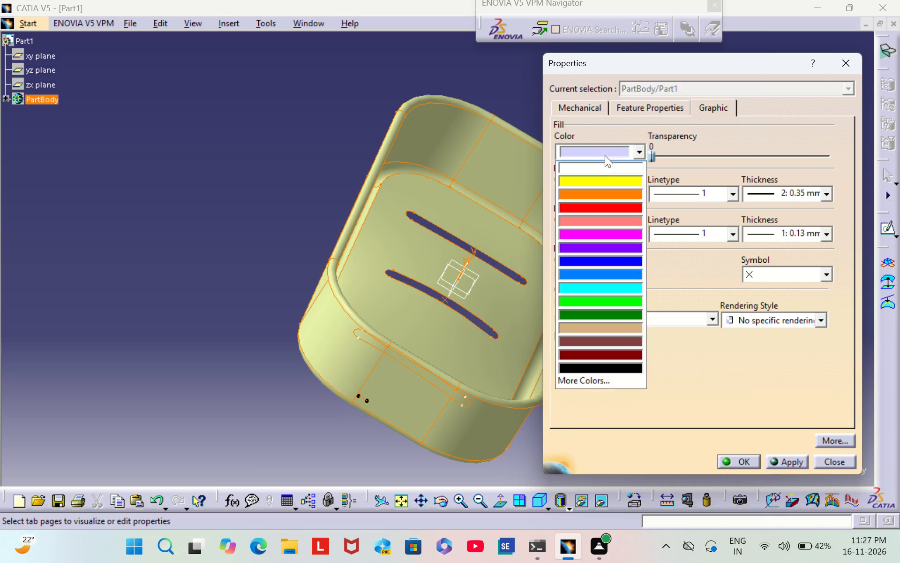
pyautogui.click(588, 357)
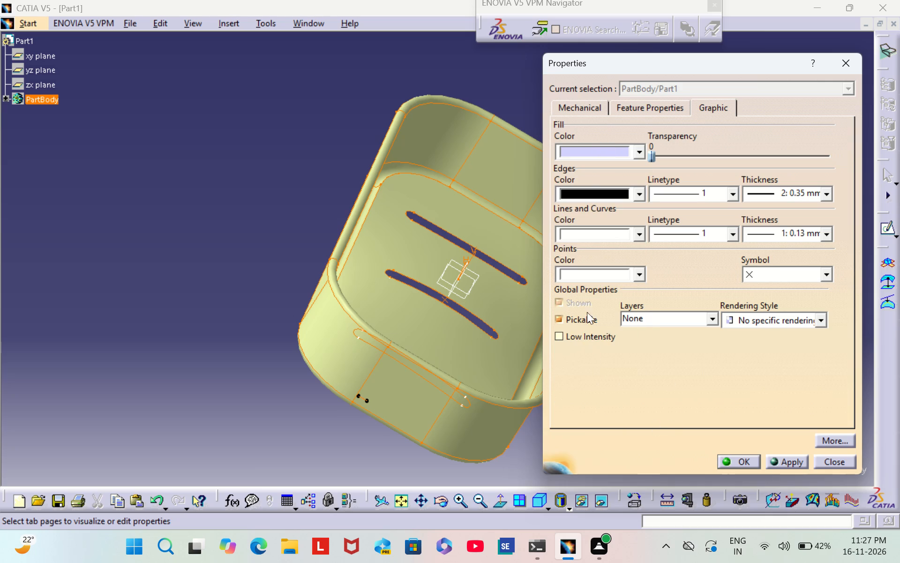
pyautogui.click(590, 155)
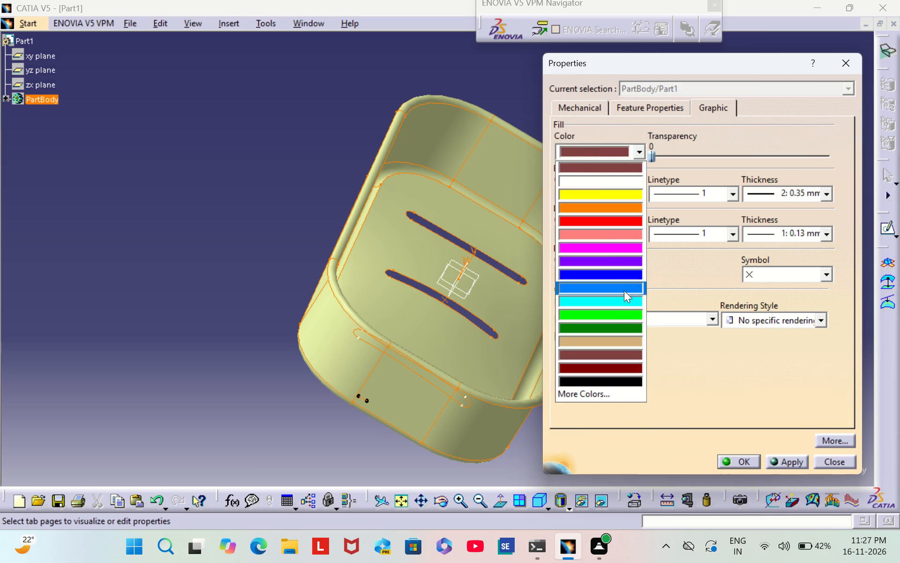
pyautogui.click(626, 301)
pyautogui.click(750, 458)
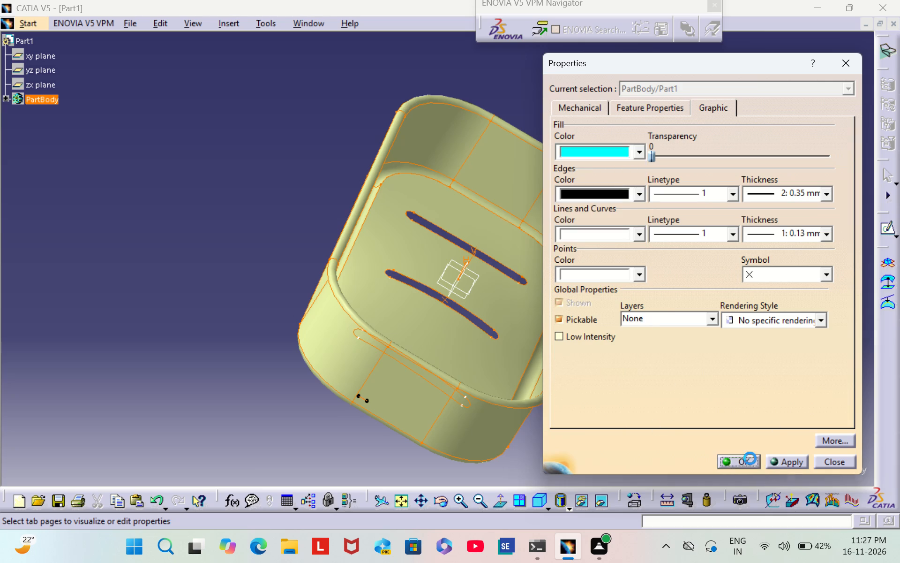
pyautogui.click(723, 374)
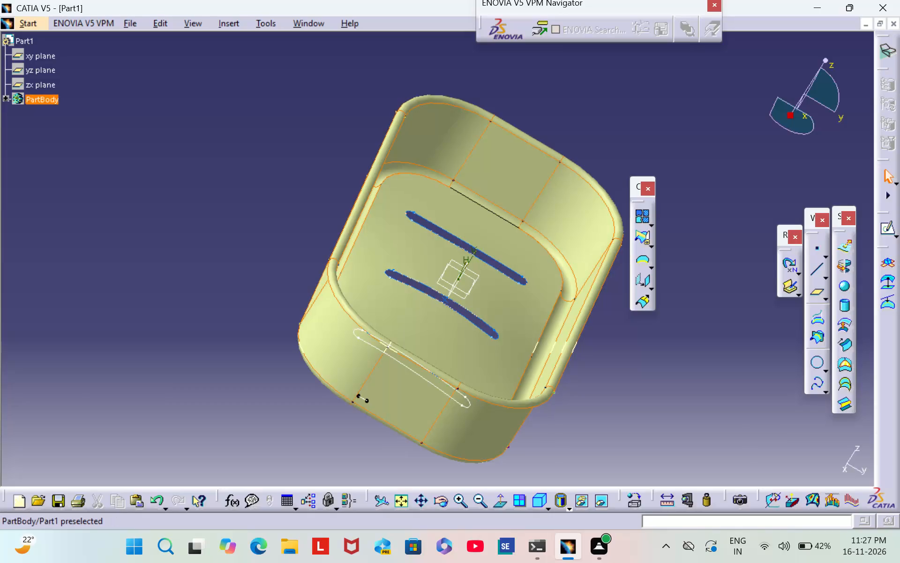
# Set the edge colour of the PartBody to cyan in its graphic properties.
pyautogui.rightClick(26, 99)
pyautogui.click(85, 162)
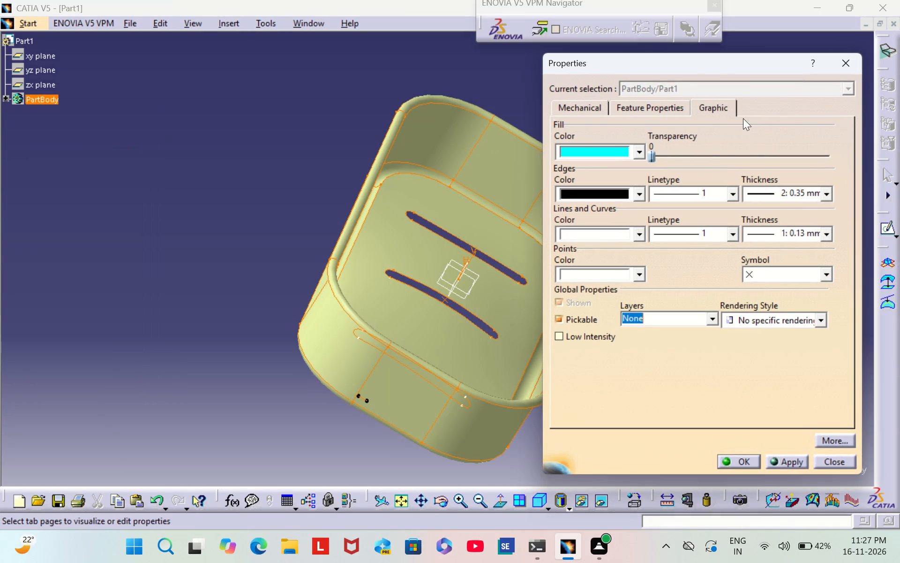
pyautogui.click(615, 197)
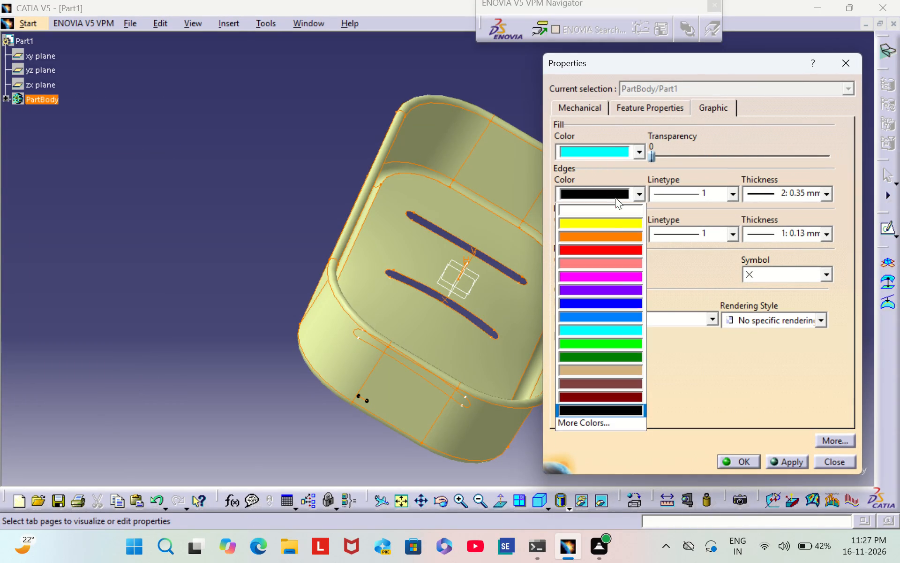
pyautogui.click(613, 335)
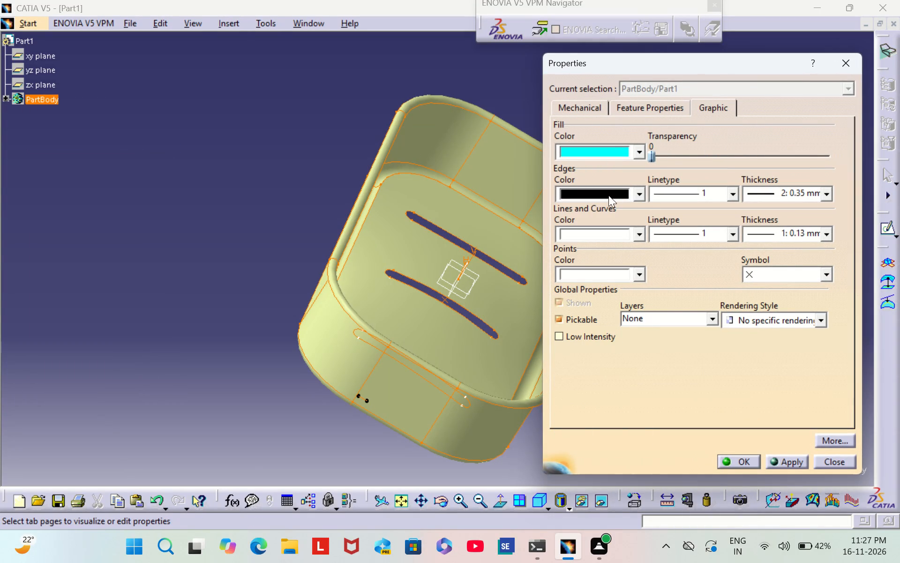
pyautogui.click(608, 196)
pyautogui.click(630, 348)
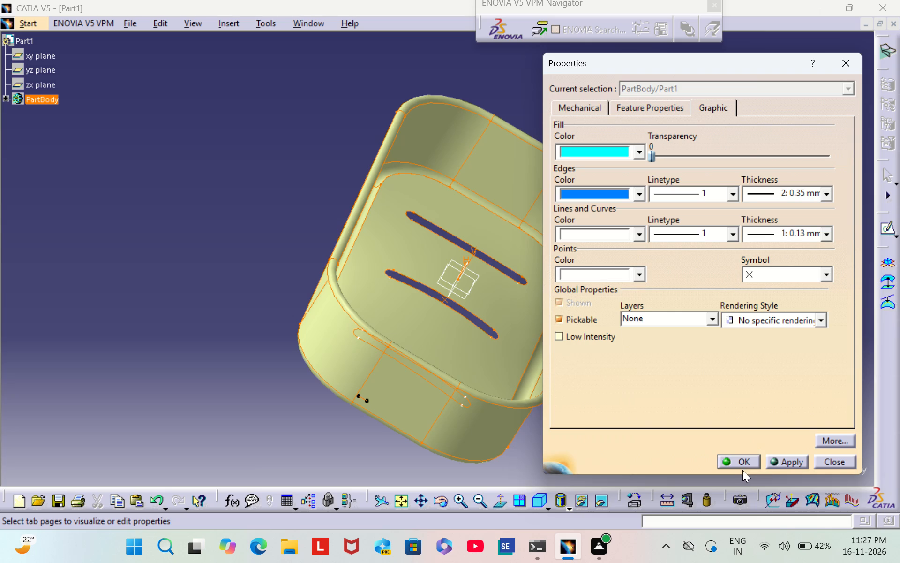
pyautogui.click(736, 462)
pyautogui.click(706, 344)
# Set the point colour of the PartBody to cyan in its graphic properties.
pyautogui.scroll(-1, 176, 213)
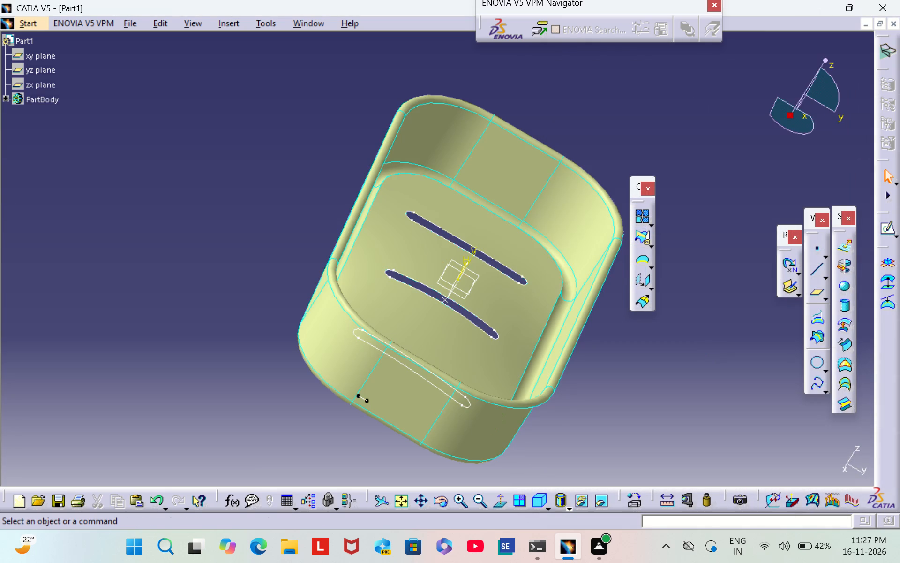
pyautogui.scroll(-1, 176, 213)
pyautogui.moveTo(176, 213); pyautogui.dragTo(482, 449, button='middle')
pyautogui.moveTo(178, 217); pyautogui.dragTo(481, 449, button='right')
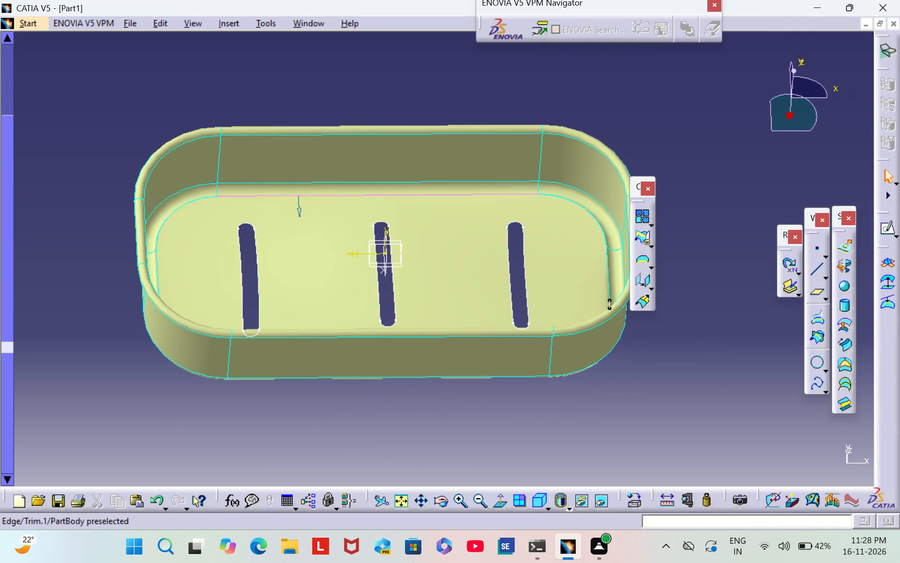
pyautogui.scroll(2, 47, 104)
pyautogui.rightClick(36, 99)
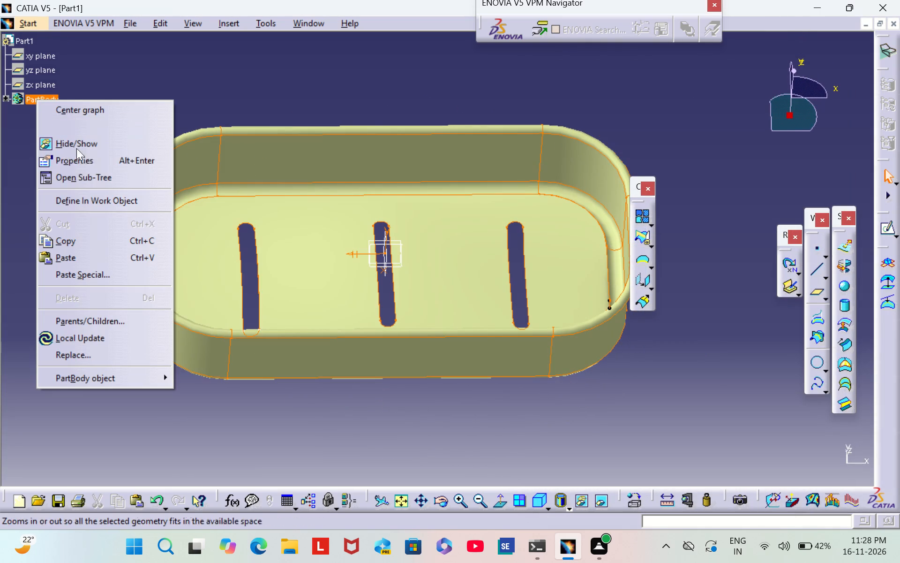
pyautogui.click(79, 162)
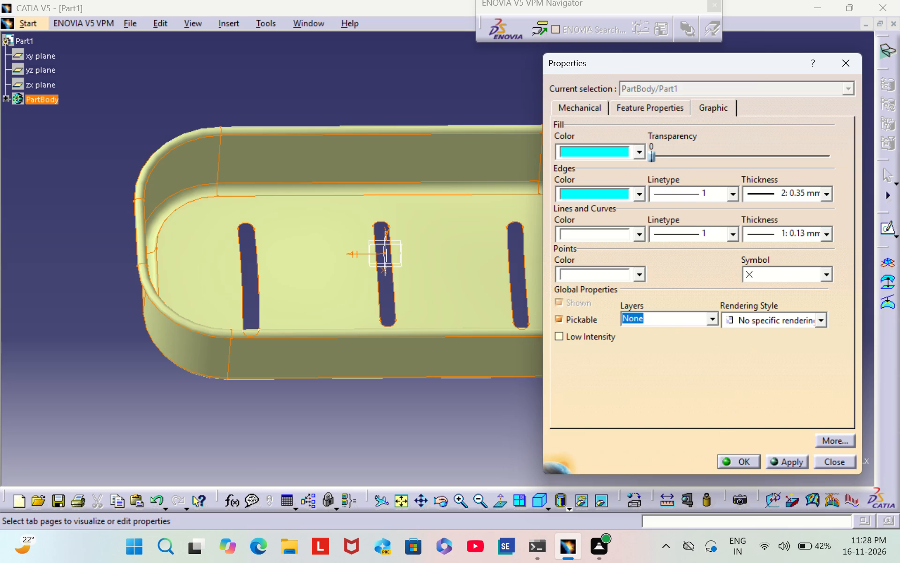
pyautogui.click(629, 276)
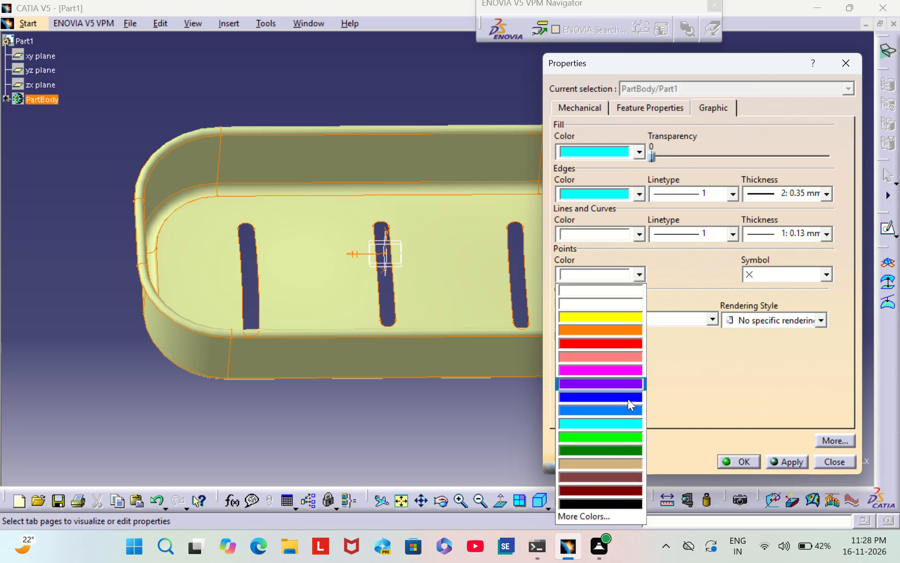
pyautogui.click(618, 422)
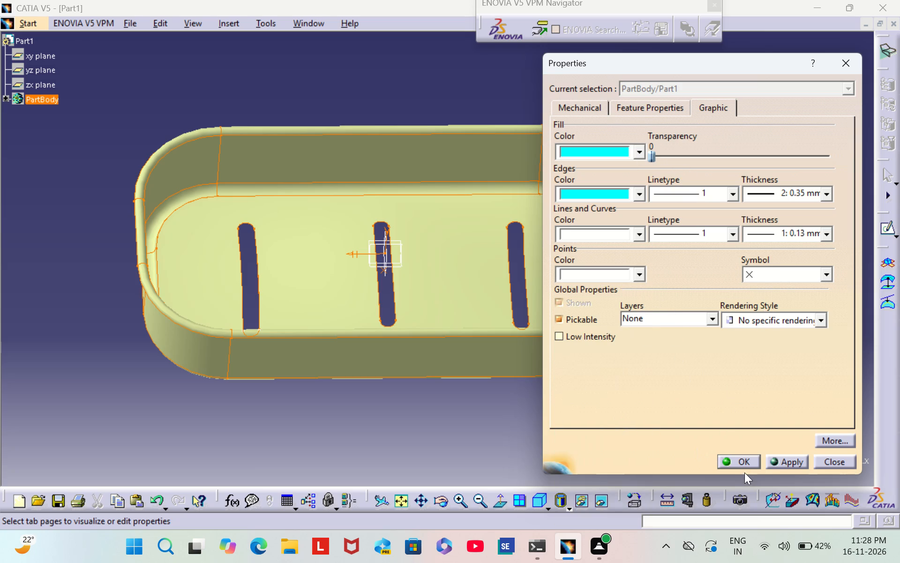
pyautogui.click(741, 464)
pyautogui.click(699, 356)
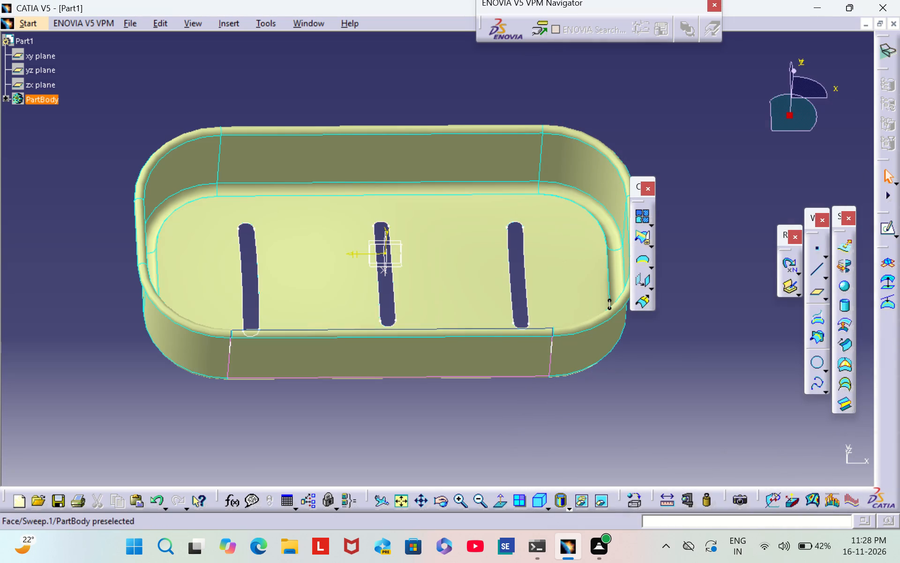
# Set the fill colour of the slotted tray floor face of Trim.1 to cyan.
pyautogui.moveTo(300, 421); pyautogui.dragTo(484, 251, button='middle')
pyautogui.scroll(-1, 300, 420)
pyautogui.moveTo(300, 418); pyautogui.dragTo(484, 251, button='right')
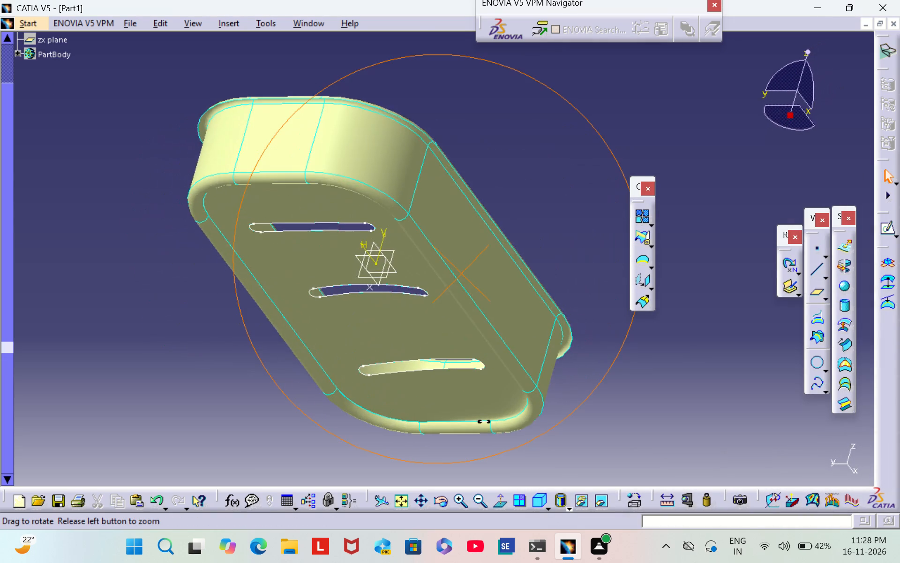
pyautogui.moveTo(484, 251); pyautogui.dragTo(237, 449, button='right')
pyautogui.moveTo(484, 251); pyautogui.dragTo(237, 449, button='middle')
pyautogui.rightClick(313, 199)
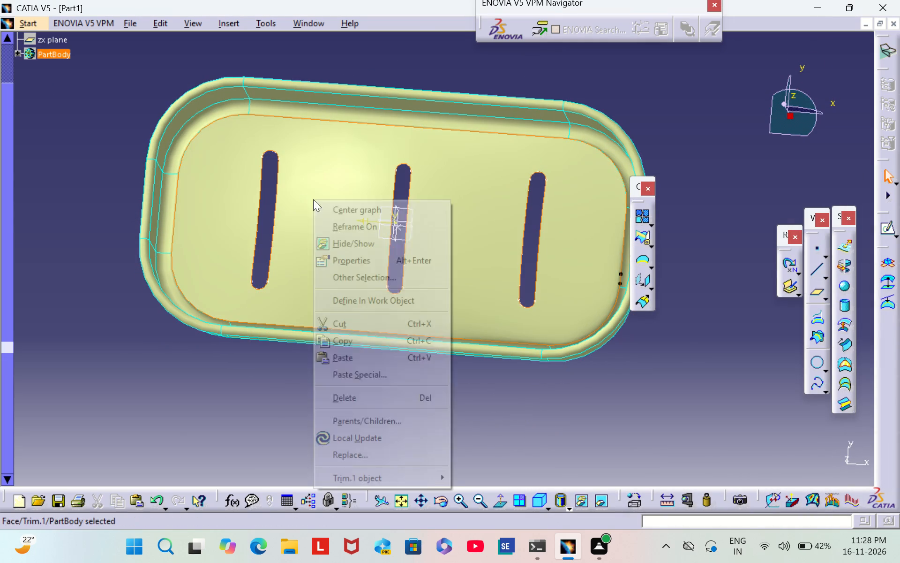
pyautogui.click(374, 257)
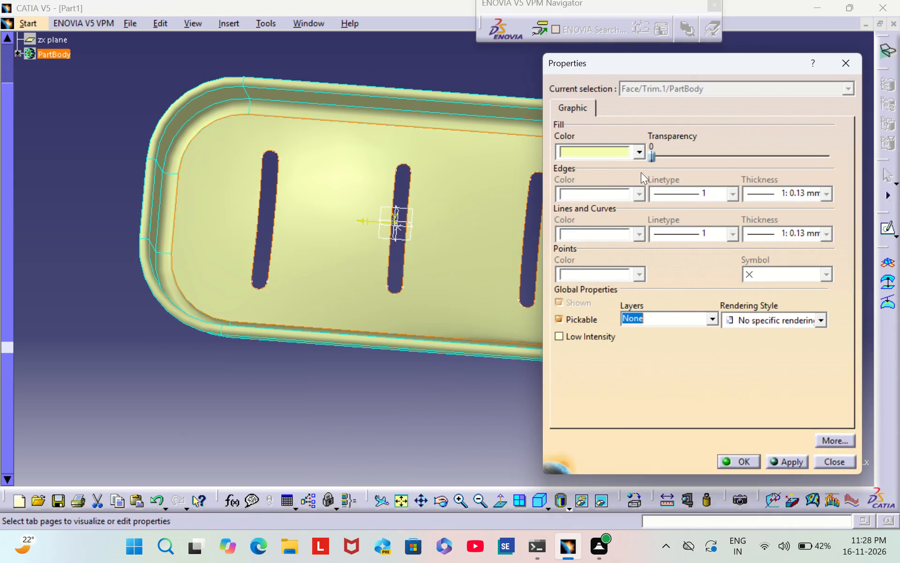
pyautogui.click(624, 152)
pyautogui.click(619, 304)
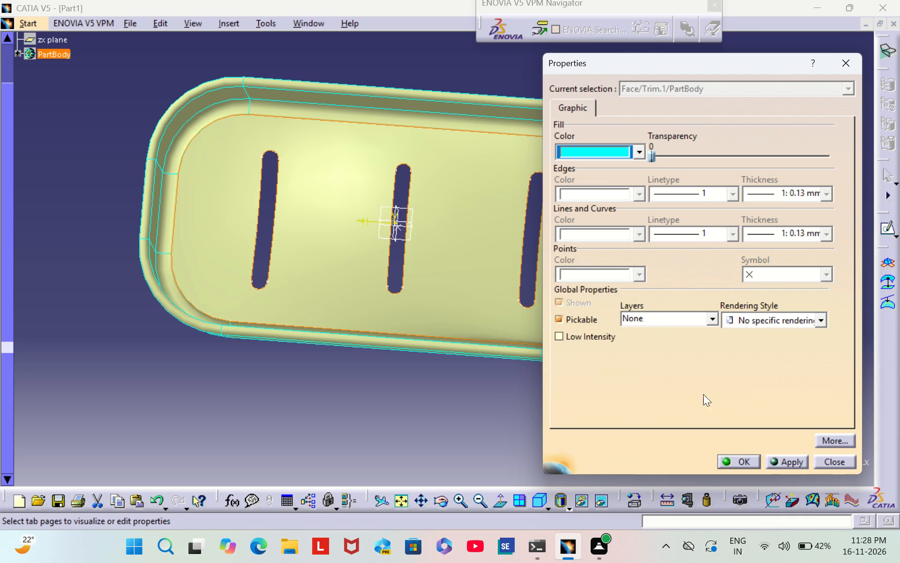
pyautogui.click(734, 461)
pyautogui.click(708, 370)
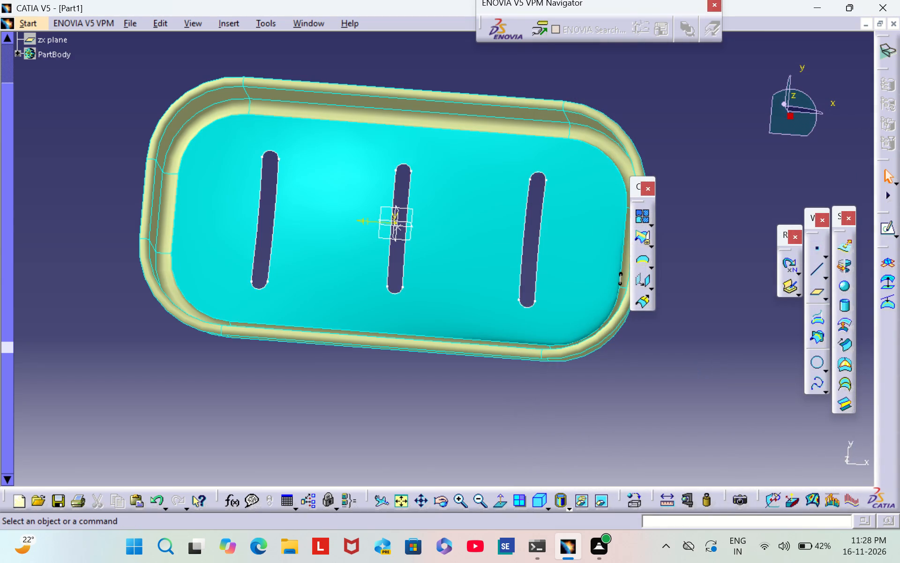
# Set the fill colour of one long straight side wall face of Sweep.1 to cyan.
pyautogui.scroll(-2, 299, 421)
pyautogui.moveTo(300, 421); pyautogui.dragTo(521, 121, button='middle')
pyautogui.moveTo(300, 421); pyautogui.dragTo(520, 121, button='right')
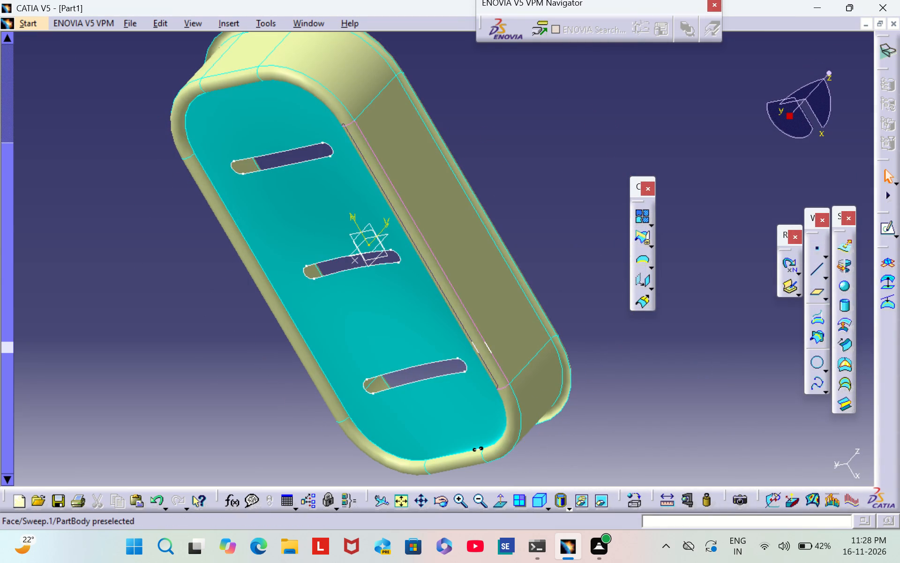
pyautogui.rightClick(405, 160)
pyautogui.click(502, 216)
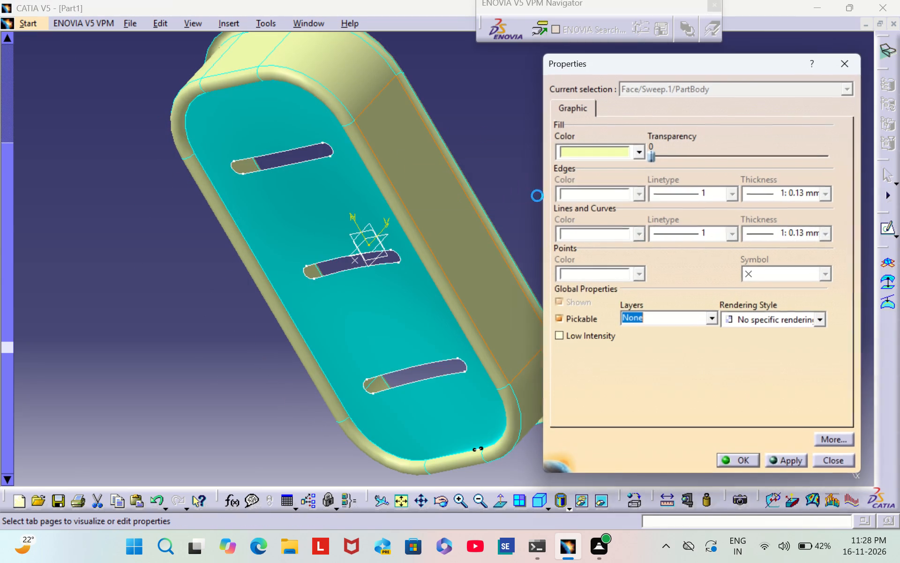
pyautogui.click(604, 156)
pyautogui.click(630, 300)
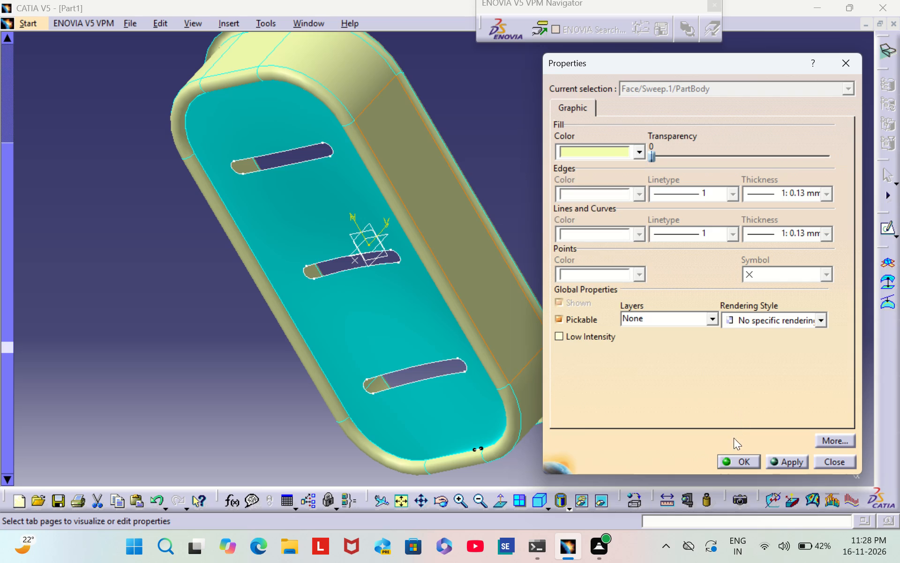
pyautogui.click(734, 458)
pyautogui.click(562, 187)
# Set the fill colour of the rounded corner wall face adjoining the cyan long wall of Sweep.1 to cyan.
pyautogui.moveTo(562, 187); pyautogui.dragTo(523, 217, button='middle')
pyautogui.scroll(-1, 562, 187)
pyautogui.moveTo(562, 187); pyautogui.dragTo(523, 217, button='right')
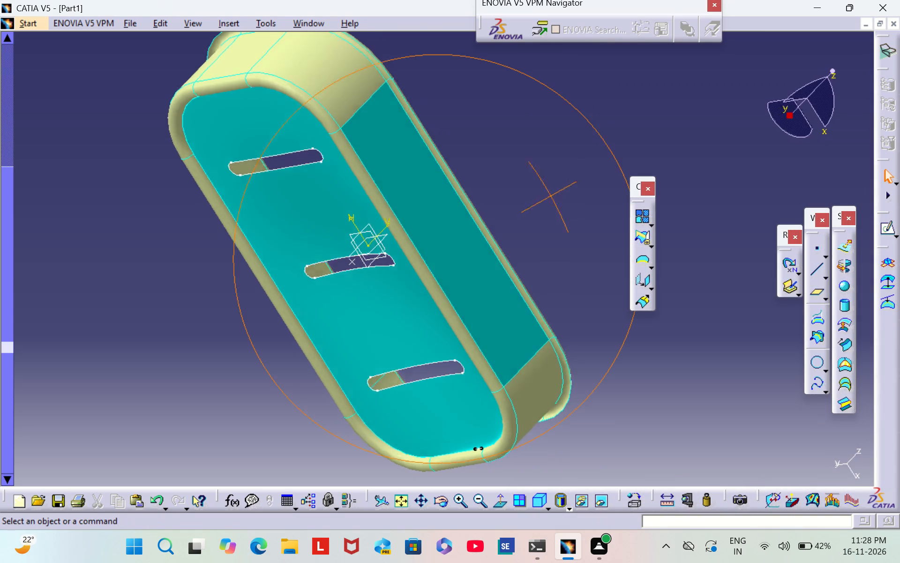
pyautogui.moveTo(523, 217); pyautogui.dragTo(625, 294, button='right')
pyautogui.moveTo(523, 217); pyautogui.dragTo(625, 294, button='middle')
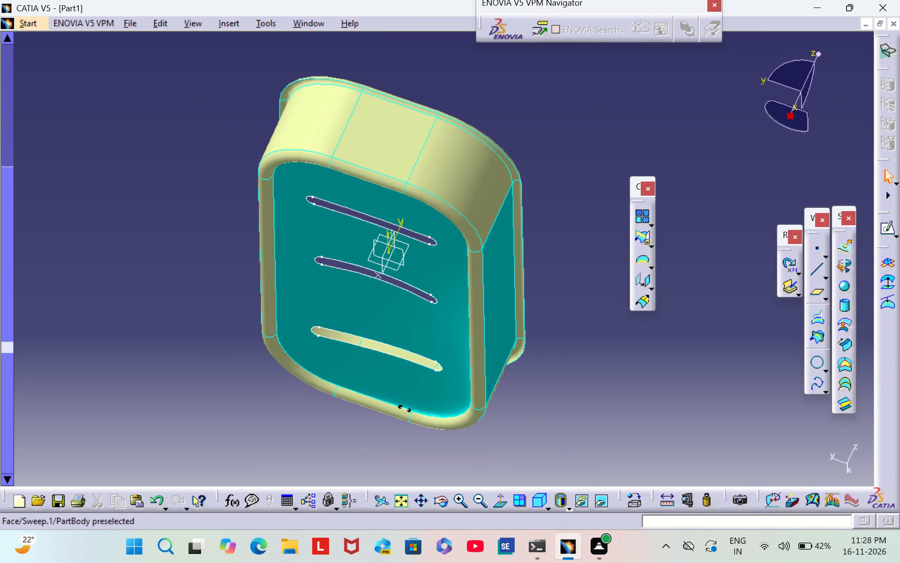
pyautogui.rightClick(448, 171)
pyautogui.click(557, 229)
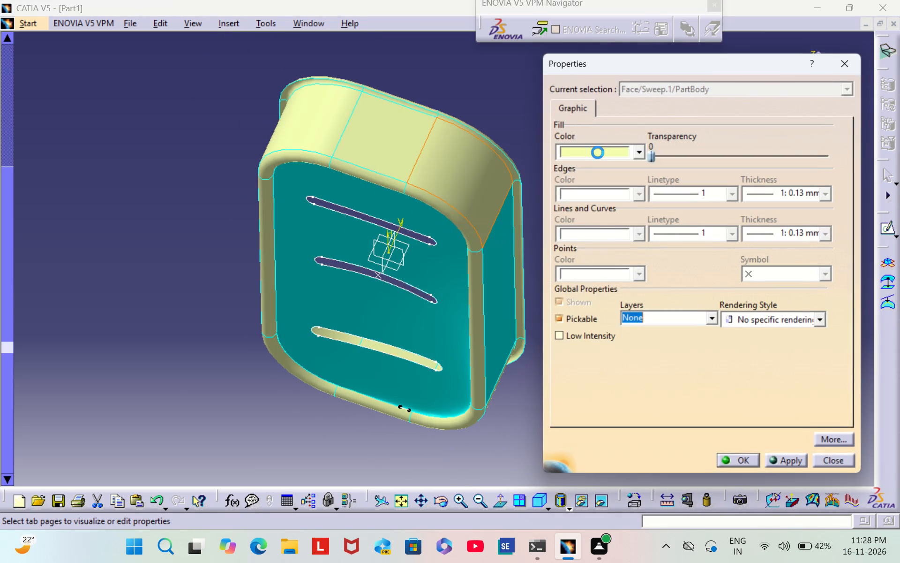
pyautogui.click(599, 151)
pyautogui.click(599, 296)
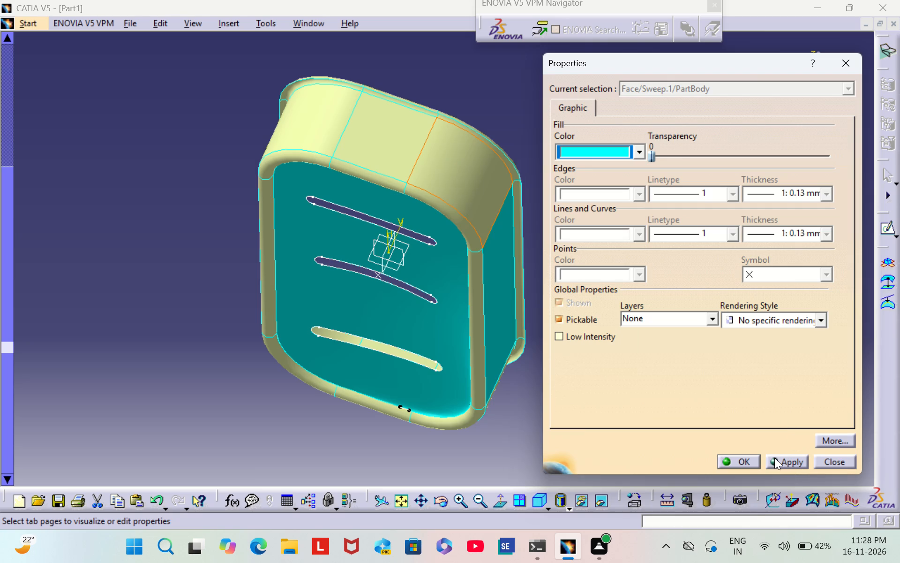
pyautogui.click(744, 457)
# Set the fill colour of the flat short end wall face beside the cyan corner of Sweep.1 to cyan.
pyautogui.rightClick(388, 152)
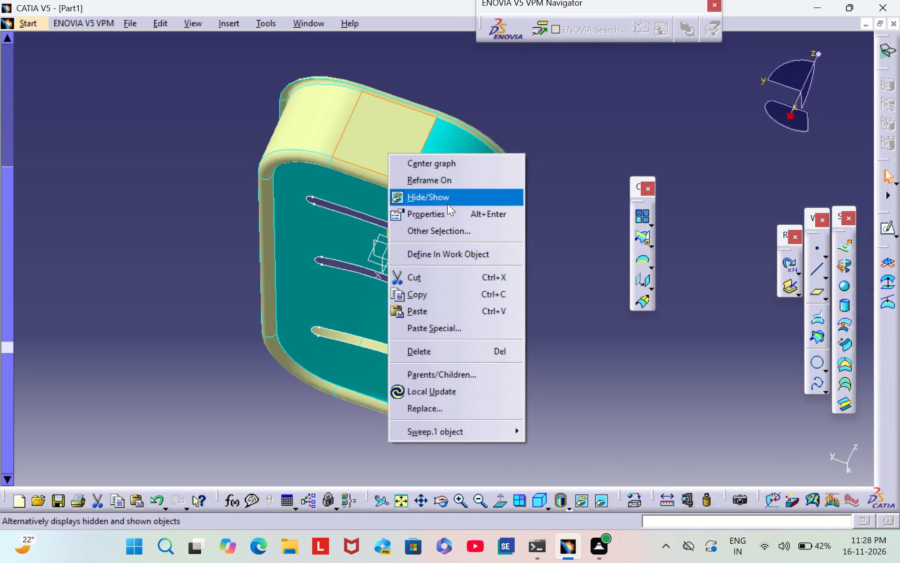
pyautogui.click(454, 221)
pyautogui.click(632, 153)
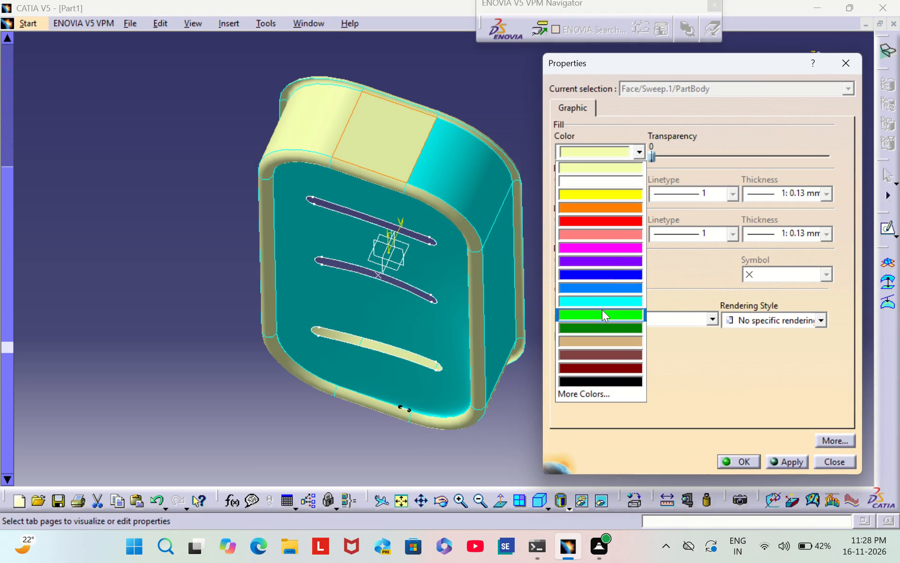
pyautogui.click(604, 301)
pyautogui.click(749, 462)
# Set the fill colour of the opposite long straight side wall face of Sweep.1 to cyan.
pyautogui.scroll(-2, 97, 205)
pyautogui.moveTo(97, 205); pyautogui.dragTo(412, 244, button='middle')
pyautogui.moveTo(149, 218); pyautogui.dragTo(411, 244, button='right')
pyautogui.rightClick(407, 250)
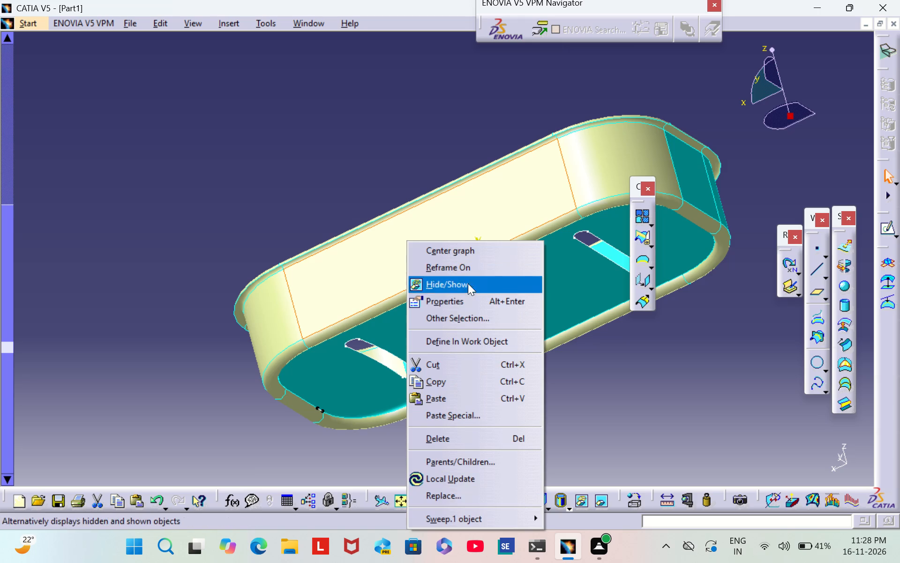
pyautogui.click(471, 300)
pyautogui.click(604, 145)
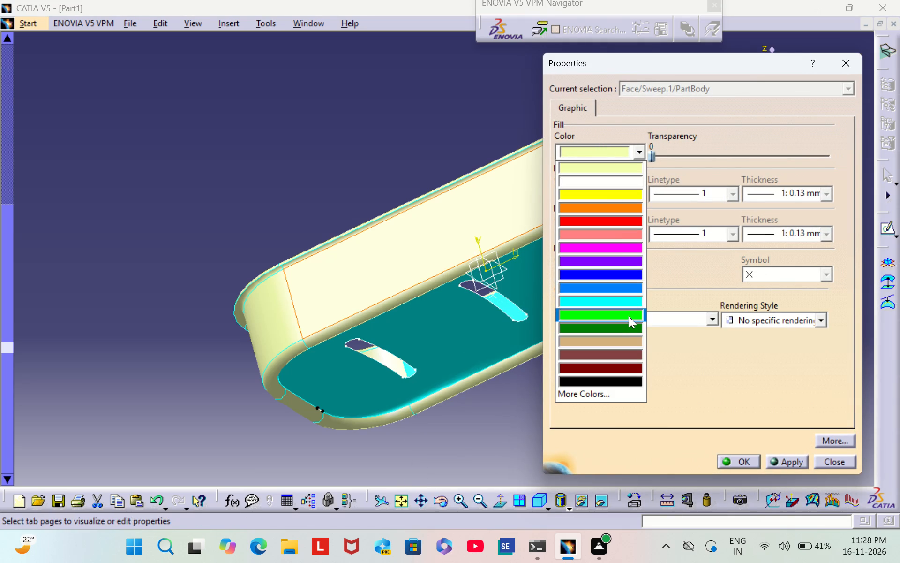
pyautogui.click(619, 297)
pyautogui.click(742, 464)
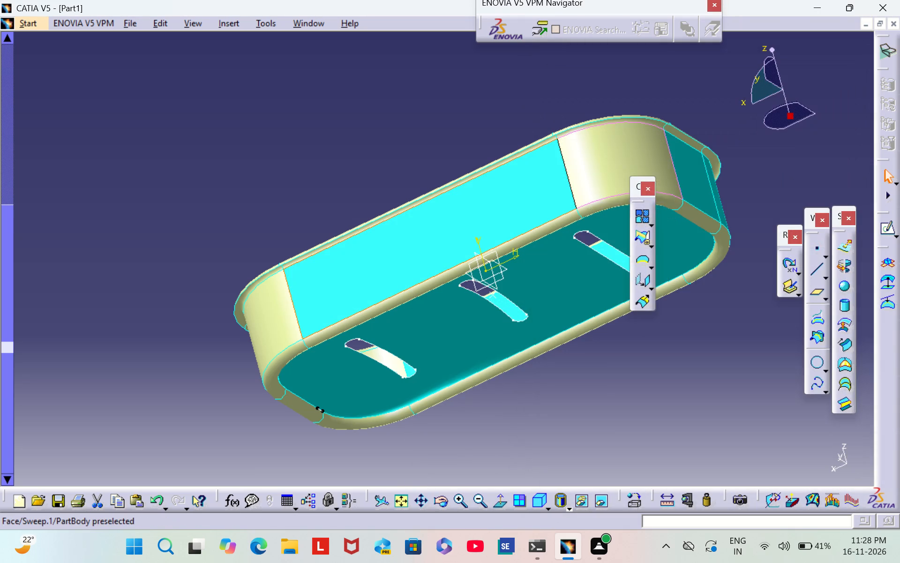
# Set the fill colour of the rounded corner wall face between the second long wall and the cyan end wall to cyan.
pyautogui.rightClick(606, 155)
pyautogui.click(668, 219)
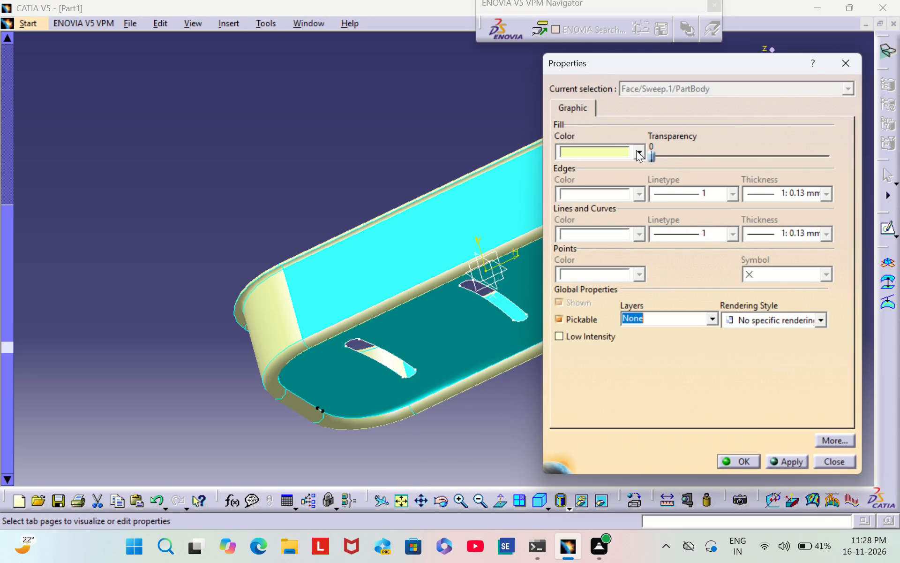
pyautogui.click(595, 154)
pyautogui.click(639, 294)
pyautogui.click(616, 147)
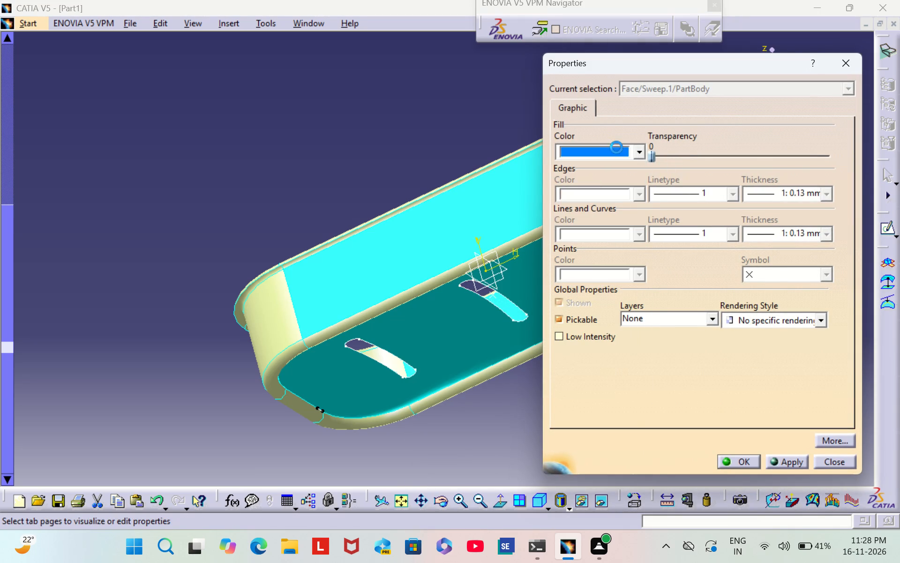
pyautogui.click(624, 291)
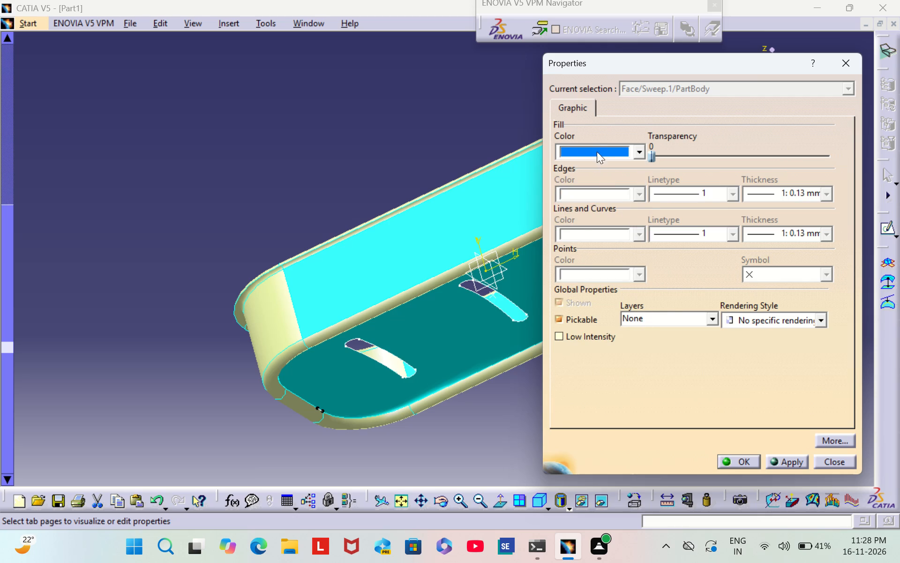
pyautogui.click(596, 151)
pyautogui.click(629, 302)
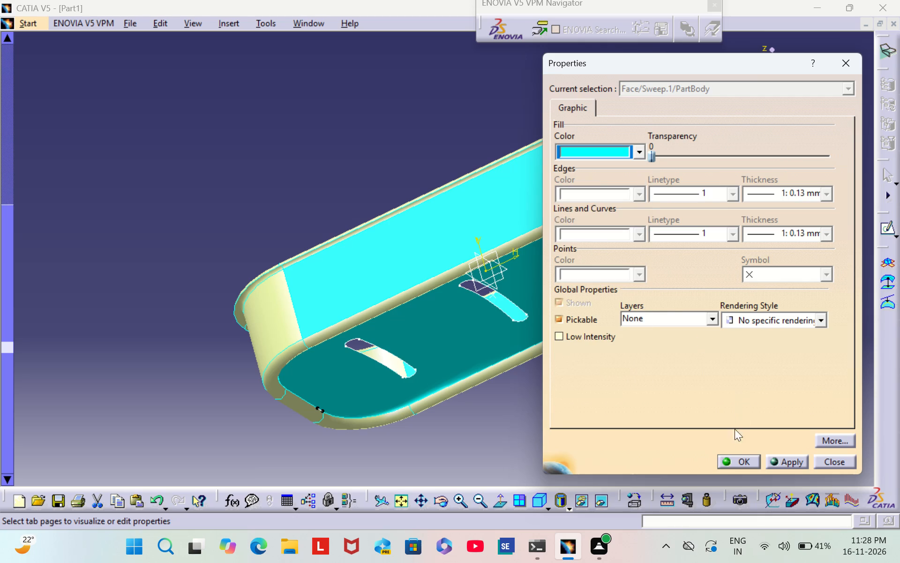
pyautogui.click(740, 457)
# Set the fill colour of the flat short wall face at the tray's other end to cyan.
pyautogui.moveTo(200, 240); pyautogui.dragTo(201, 239, button='middle')
pyautogui.scroll(-1, 200, 240)
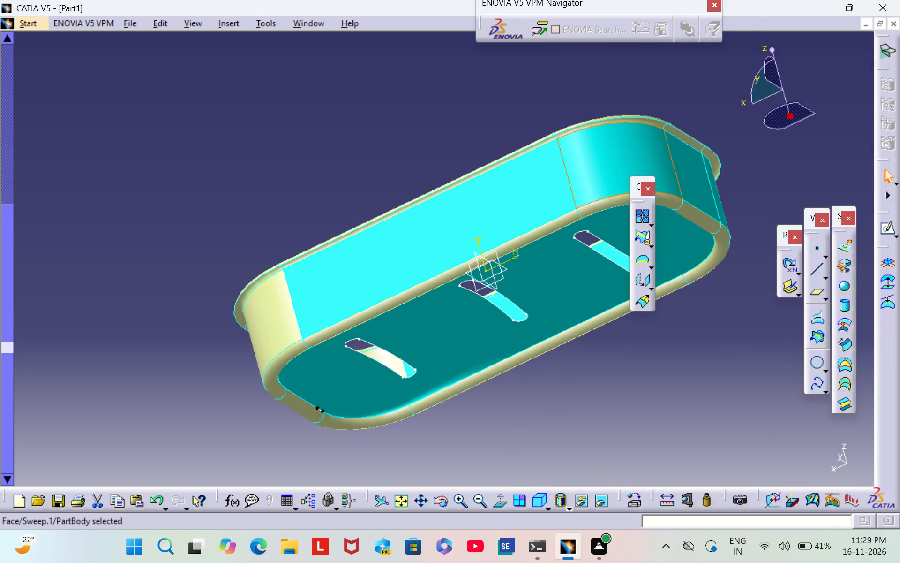
pyautogui.moveTo(201, 239); pyautogui.dragTo(559, 165, button='middle')
pyautogui.moveTo(203, 239); pyautogui.dragTo(558, 166, button='right')
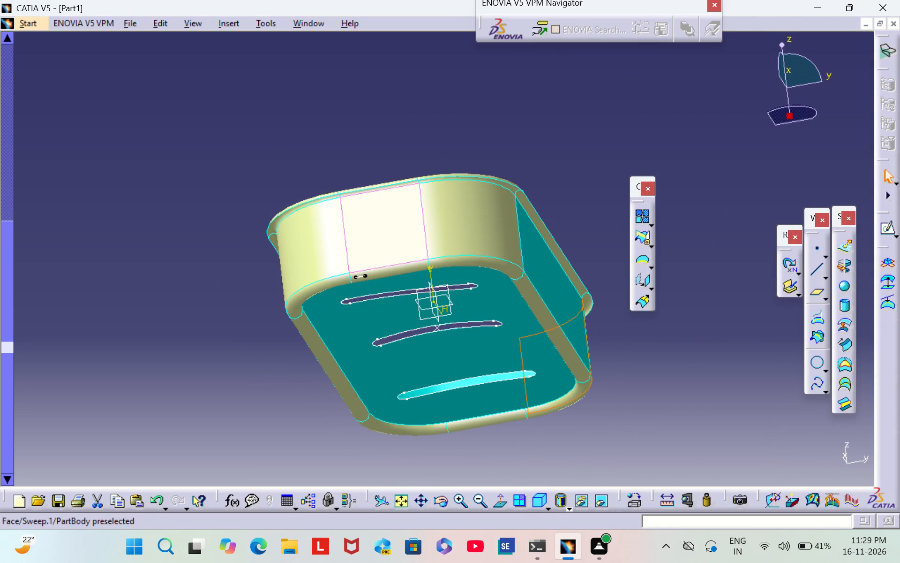
pyautogui.rightClick(377, 227)
pyautogui.click(458, 297)
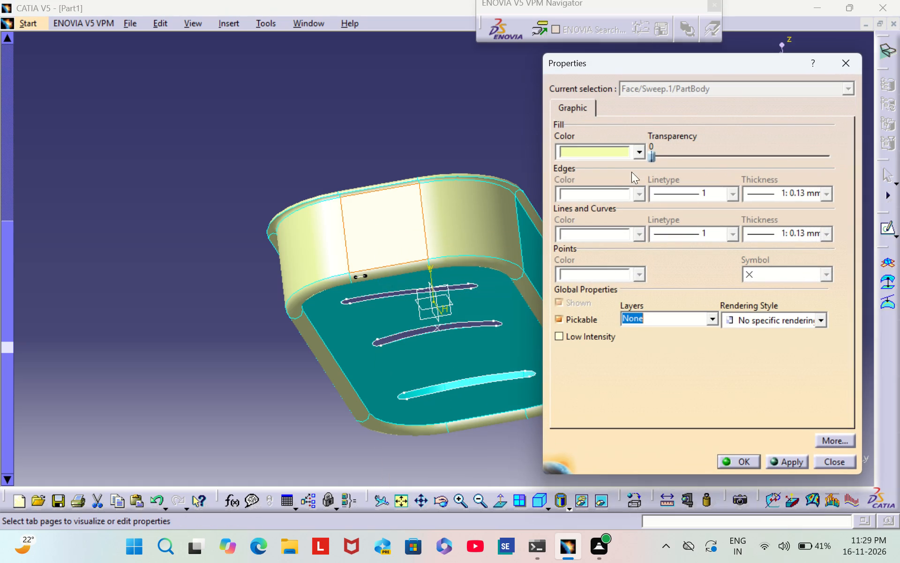
pyautogui.click(597, 156)
pyautogui.click(620, 298)
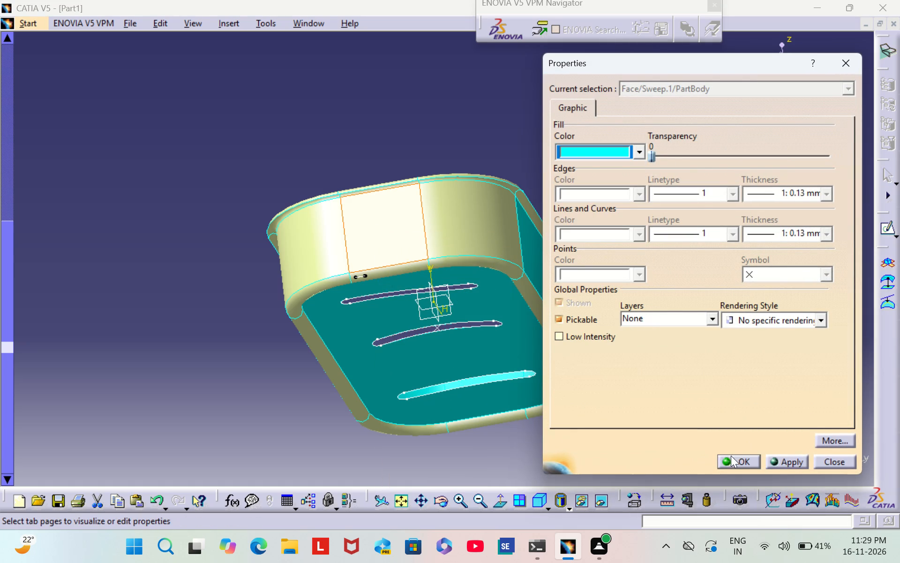
pyautogui.click(728, 459)
# Set the fill colour of one rounded corner wall face beside the newly coloured short end wall to cyan.
pyautogui.rightClick(467, 231)
pyautogui.click(548, 291)
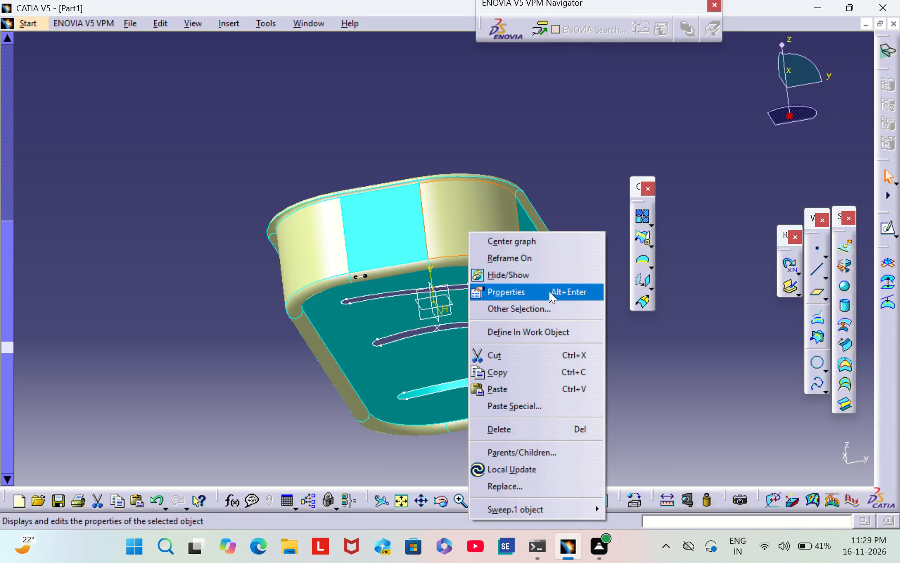
pyautogui.click(614, 156)
pyautogui.click(632, 299)
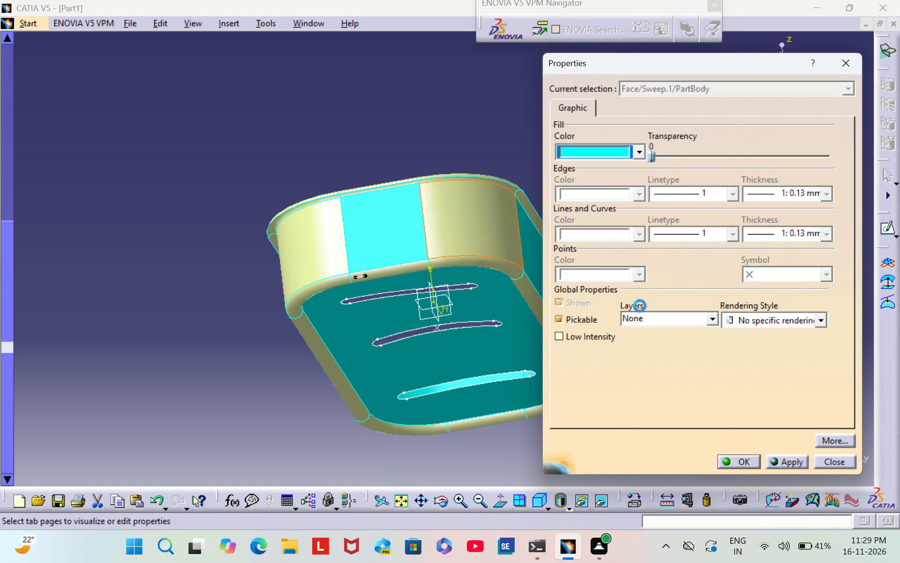
pyautogui.click(735, 463)
# Set the fill colour of the last uncoloured rounded corner wall face of Sweep.1 to cyan.
pyautogui.scroll(-3, 161, 284)
pyautogui.moveTo(162, 283); pyautogui.dragTo(166, 285, button='middle')
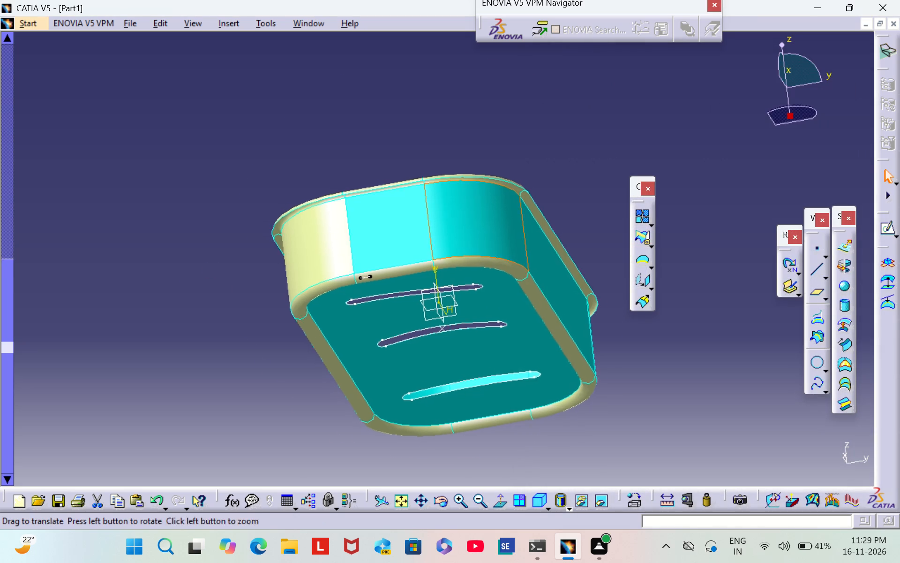
pyautogui.moveTo(166, 285); pyautogui.dragTo(416, 226, button='middle')
pyautogui.moveTo(173, 285); pyautogui.dragTo(415, 226, button='right')
pyautogui.scroll(1, 433, 220)
pyautogui.rightClick(549, 227)
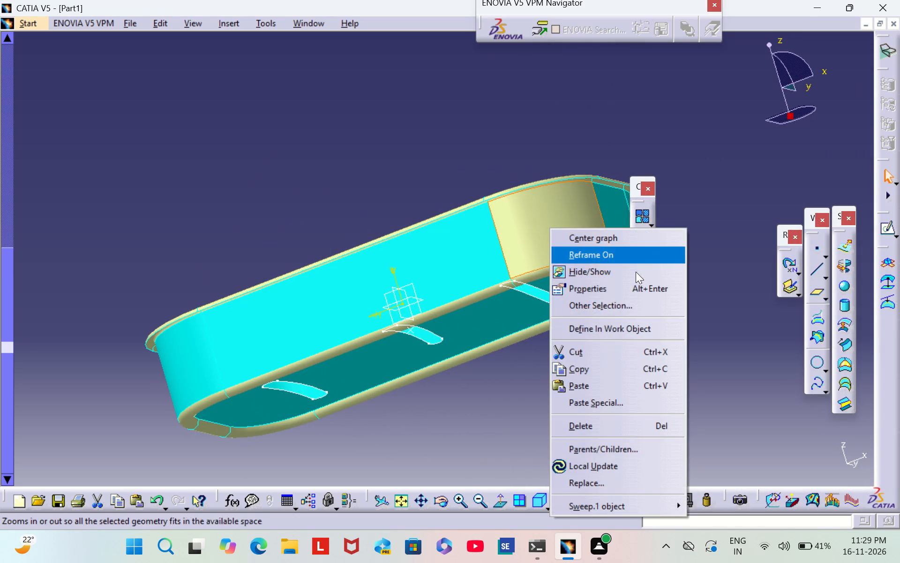
pyautogui.click(640, 289)
pyautogui.click(605, 150)
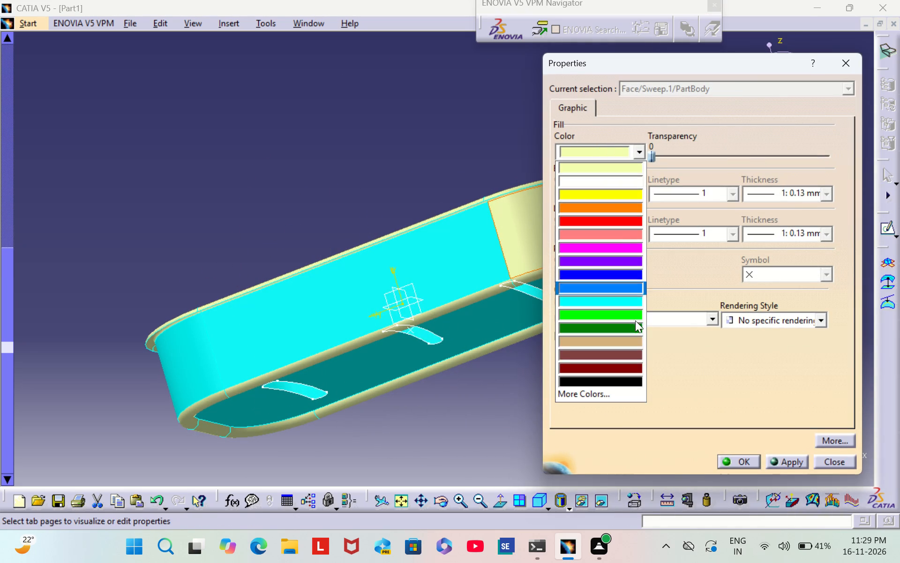
pyautogui.click(630, 306)
pyautogui.click(742, 462)
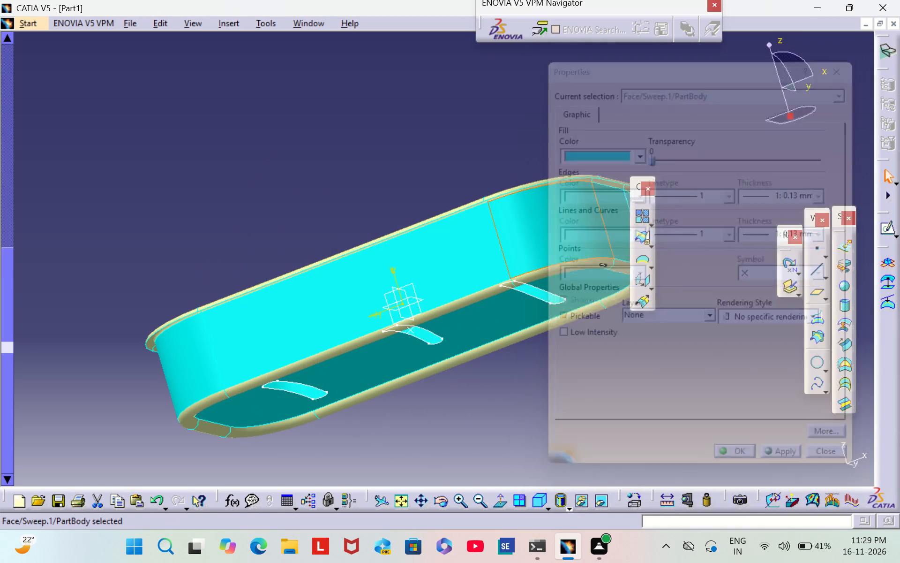
# Examine the tray from the side and from above for faces that still need the cyan fill.
pyautogui.scroll(-2, 396, 188)
pyautogui.moveTo(396, 187); pyautogui.dragTo(358, 313, button='middle')
pyautogui.moveTo(396, 187); pyautogui.dragTo(358, 313, button='right')
pyautogui.scroll(1, 360, 287)
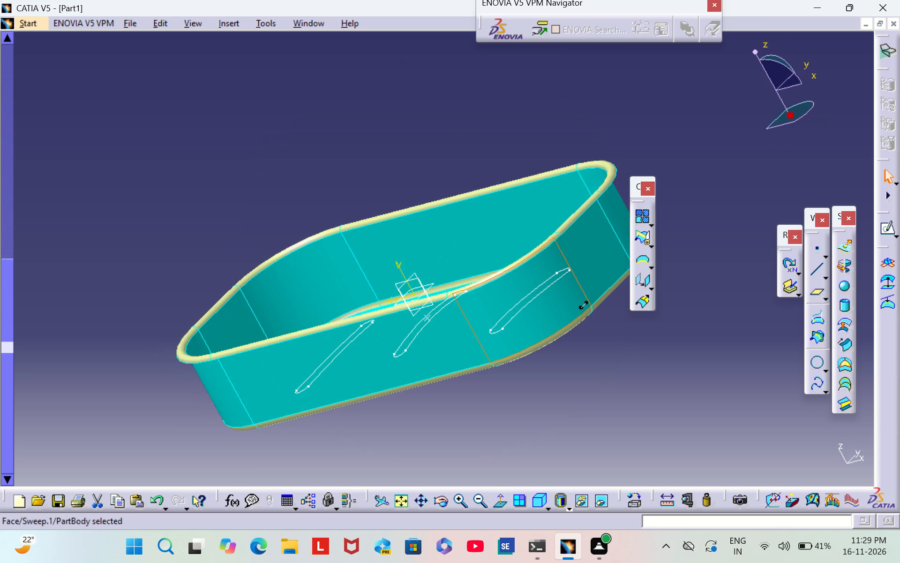
pyautogui.click(466, 133)
pyautogui.scroll(-2, 346, 158)
pyautogui.moveTo(346, 158); pyautogui.dragTo(466, 324, button='middle')
pyautogui.moveTo(347, 158); pyautogui.dragTo(465, 324, button='right')
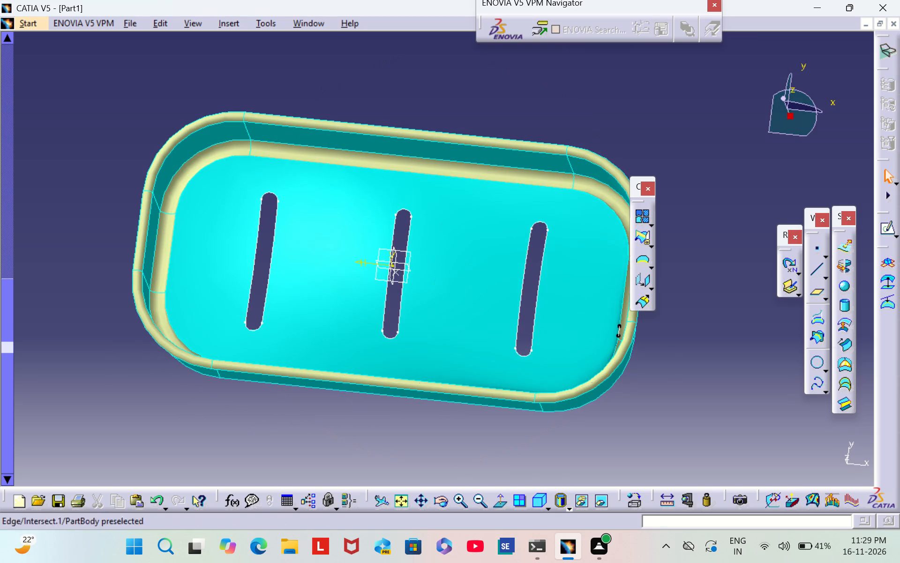
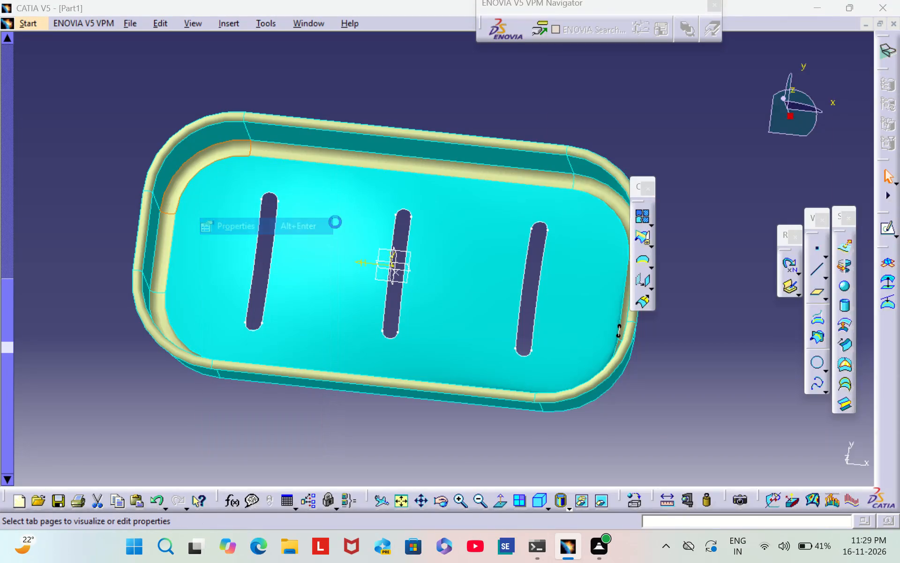
# Set the fill colour of the selected rounded corner face between the floor and wall of Sweep.1 to cyan.
pyautogui.click(602, 156)
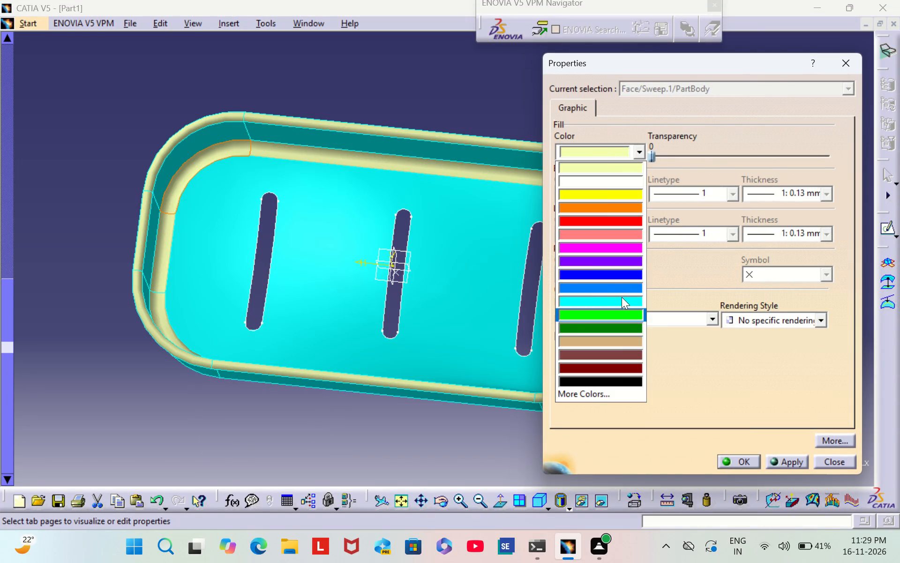
pyautogui.click(622, 297)
pyautogui.click(746, 457)
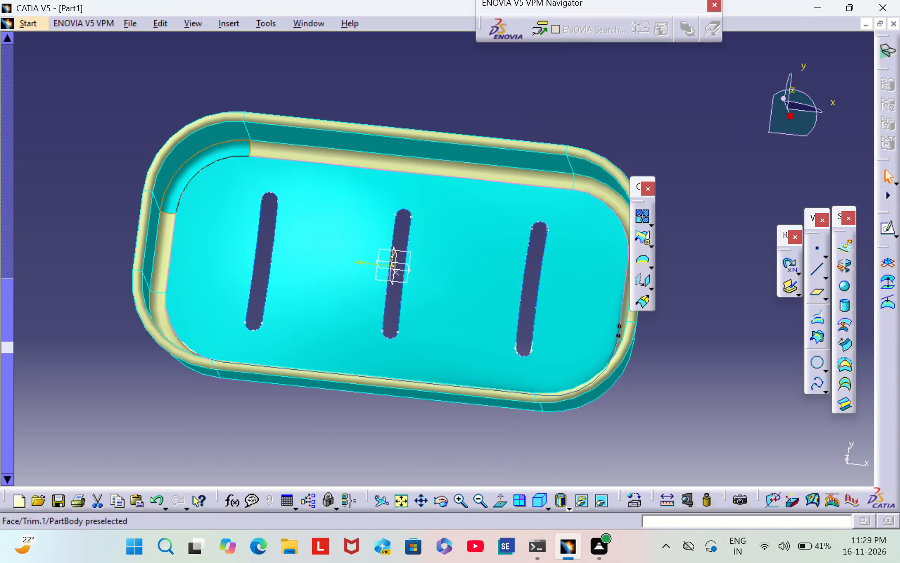
# Set the fill colour of the adjoining straight blend face between the floor and long wall to cyan.
pyautogui.rightClick(327, 154)
pyautogui.click(388, 214)
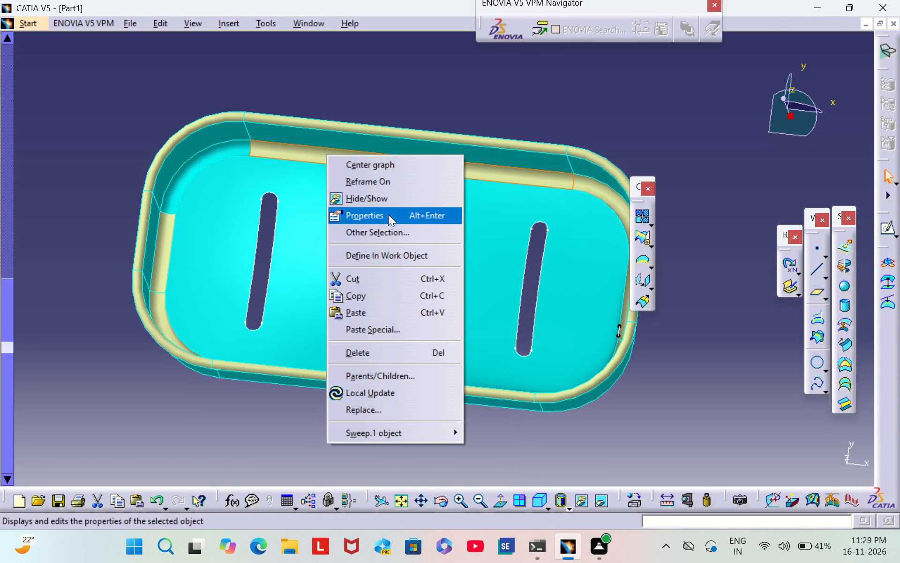
pyautogui.click(585, 150)
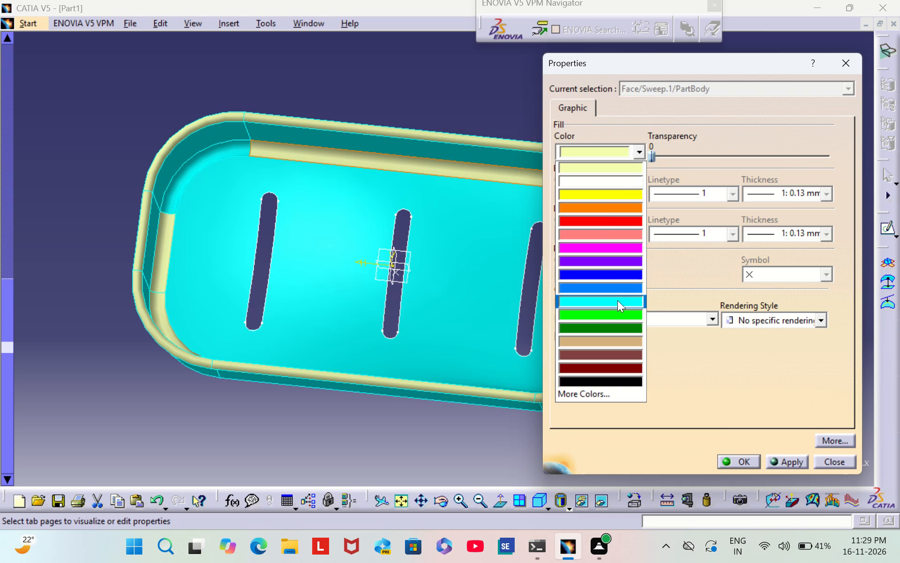
pyautogui.click(618, 302)
pyautogui.click(740, 459)
pyautogui.click(729, 378)
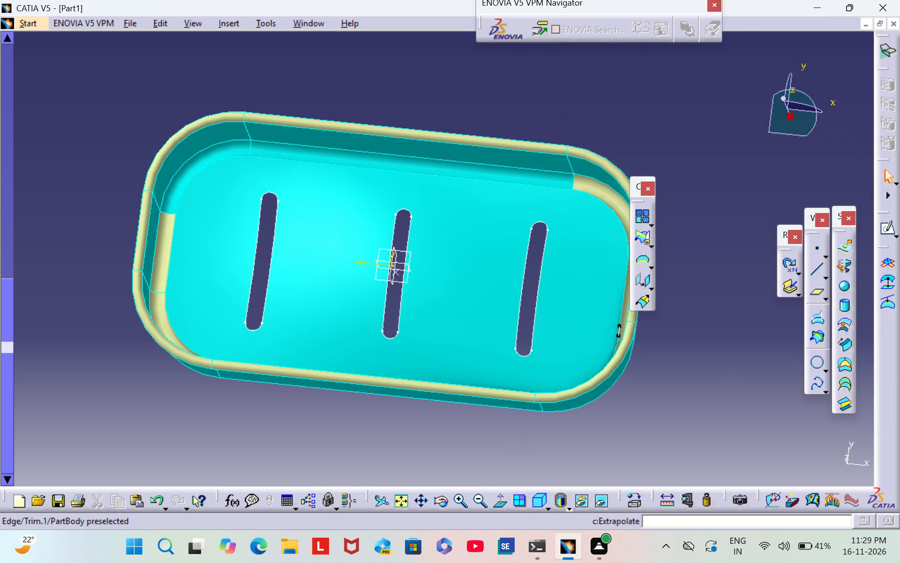
# Set the fill colour of the corner blend face at the far end of that long side to cyan.
pyautogui.rightClick(600, 190)
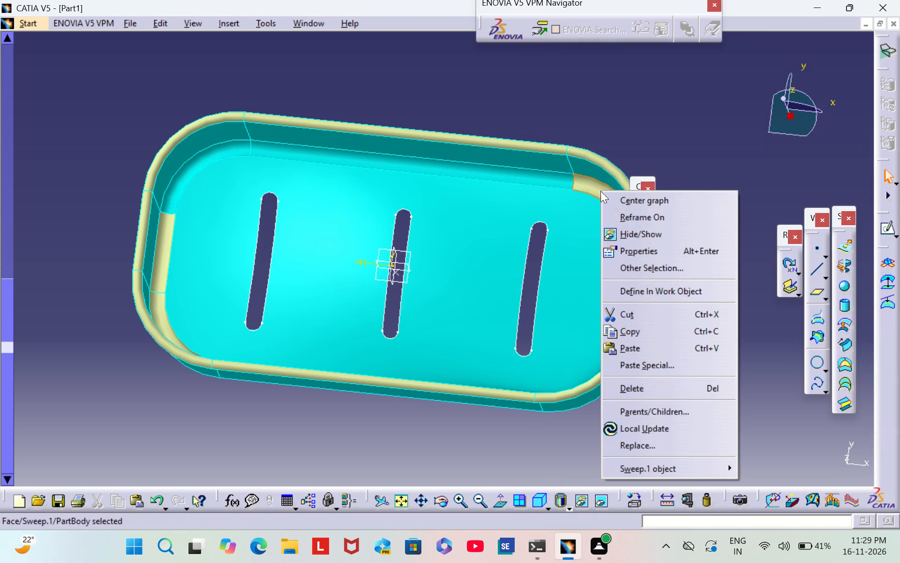
pyautogui.click(655, 248)
pyautogui.click(597, 150)
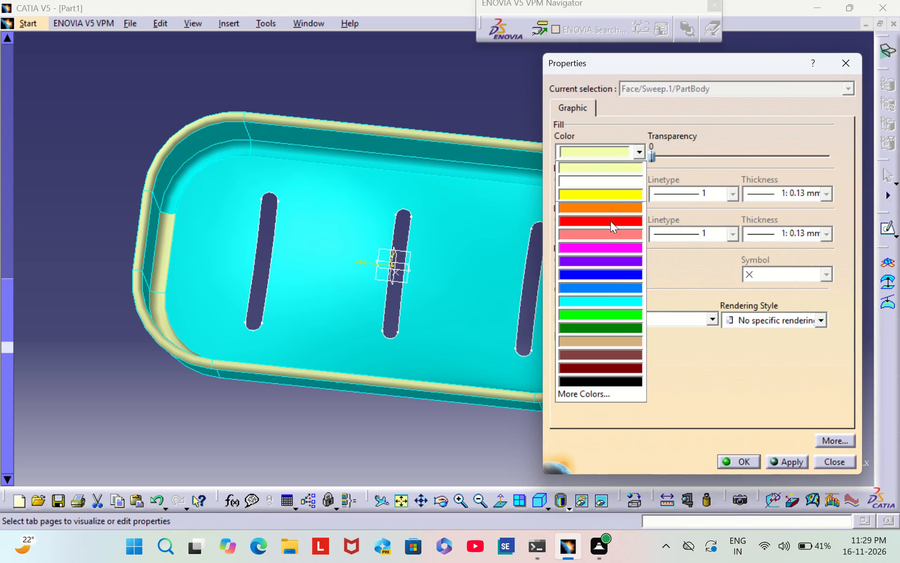
pyautogui.click(624, 300)
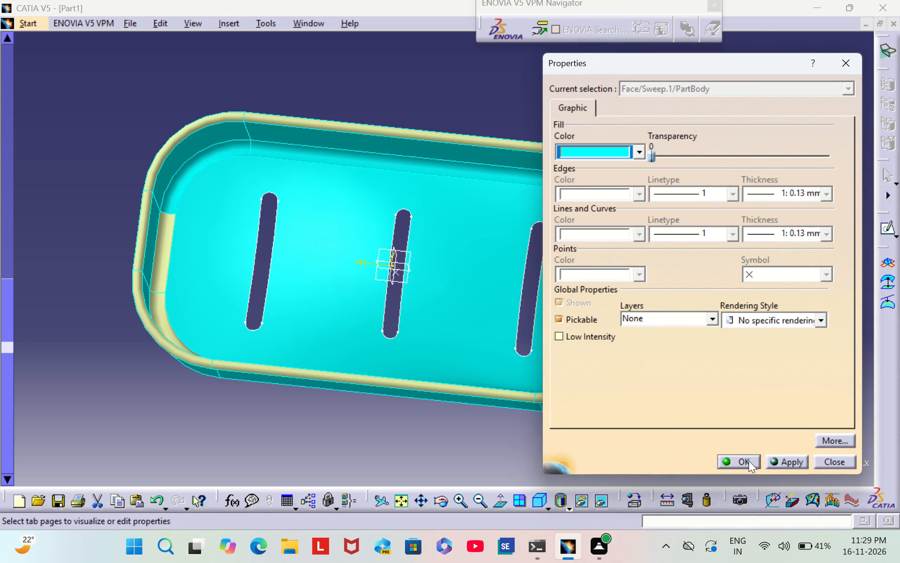
pyautogui.click(744, 459)
# Set the fill colour of the straight blend face between the floor and the first short end wall to cyan.
pyautogui.scroll(-1, 495, 84)
pyautogui.moveTo(495, 84); pyautogui.dragTo(418, 195, button='middle')
pyautogui.moveTo(494, 88); pyautogui.dragTo(418, 195, button='right')
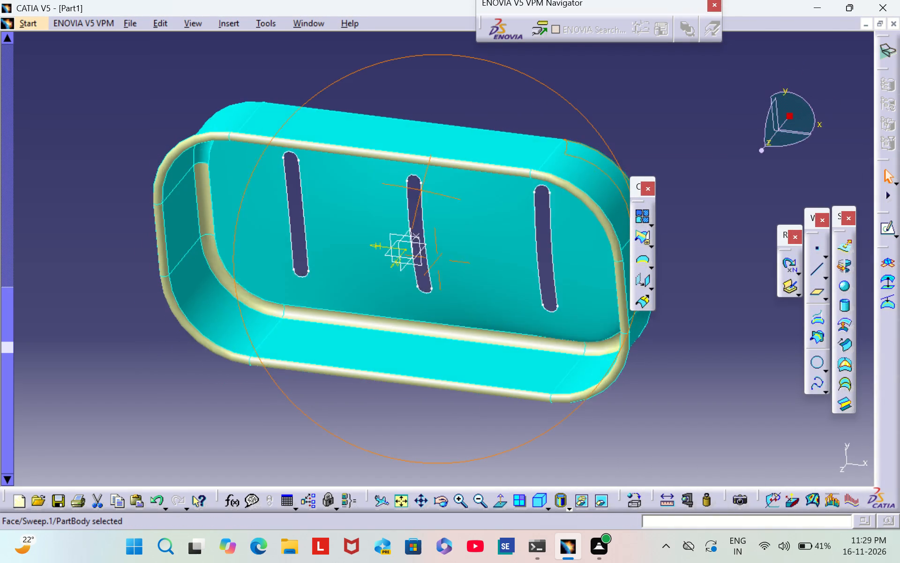
pyautogui.moveTo(418, 195); pyautogui.dragTo(412, 204, button='right')
pyautogui.moveTo(418, 195); pyautogui.dragTo(412, 204, button='middle')
pyautogui.click(529, 103)
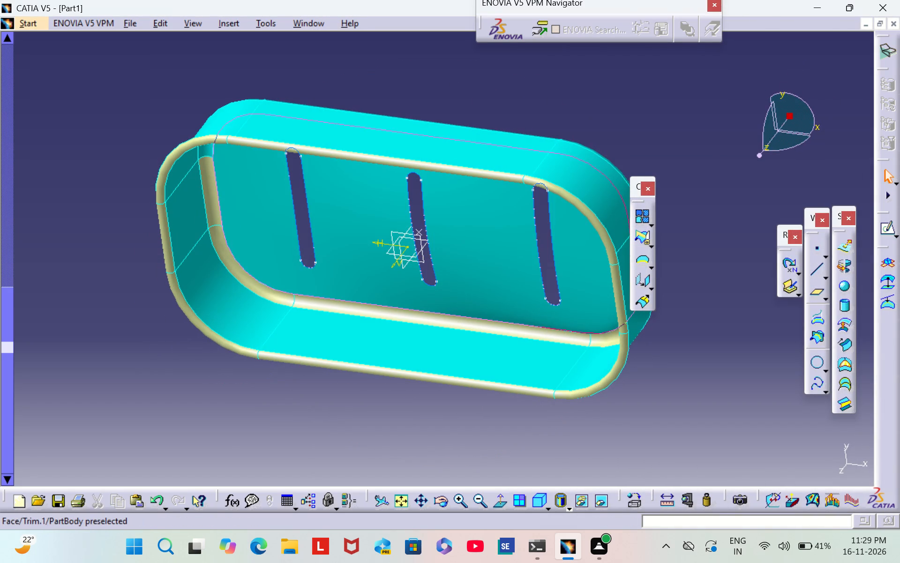
pyautogui.rightClick(210, 203)
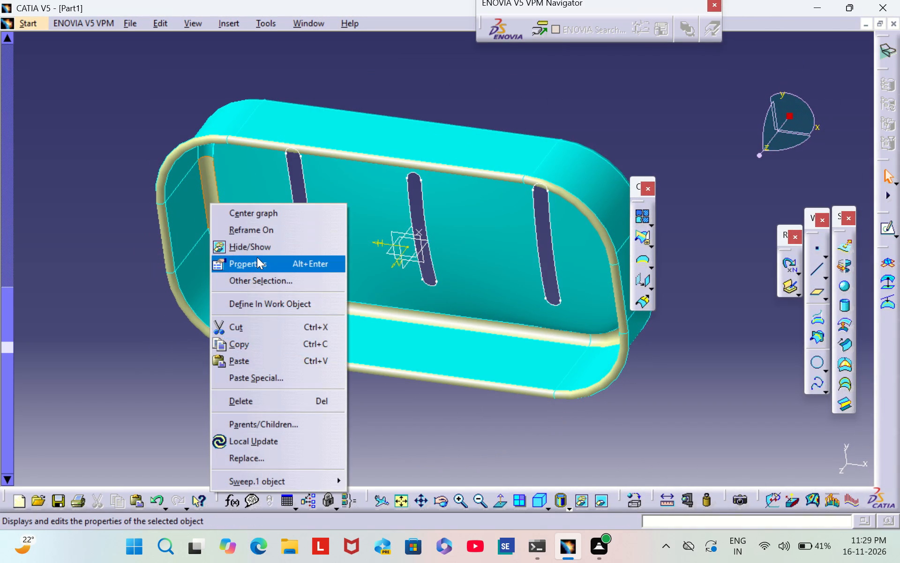
pyautogui.click(258, 259)
pyautogui.click(601, 151)
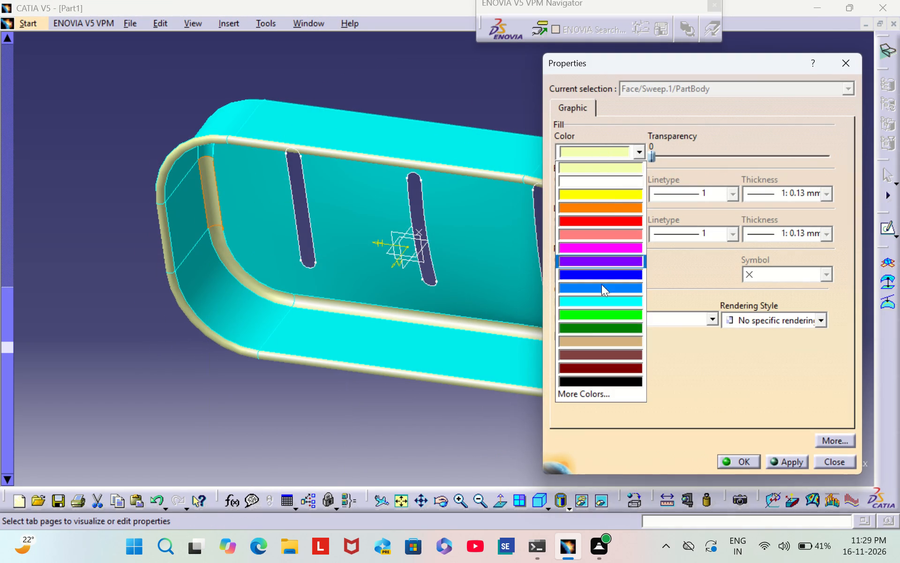
pyautogui.click(595, 302)
pyautogui.click(736, 457)
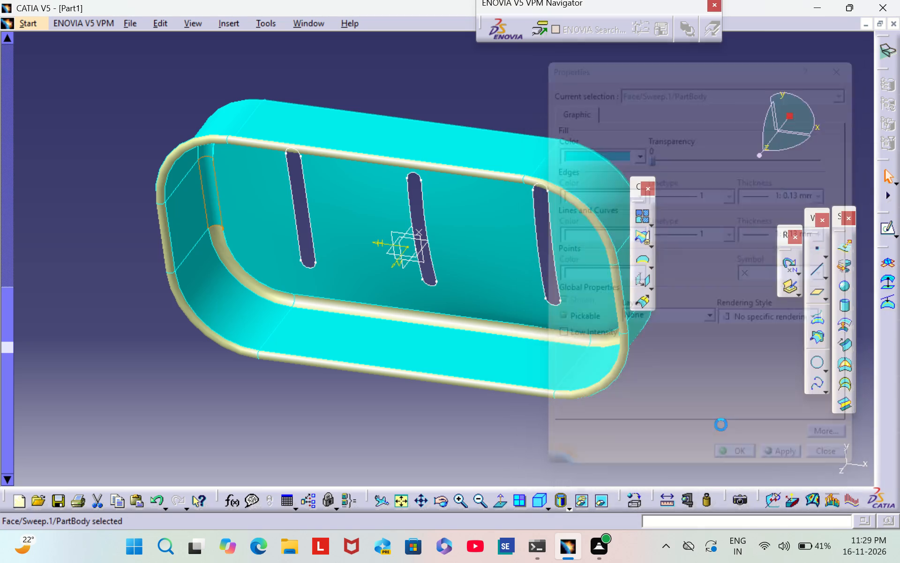
pyautogui.click(710, 406)
# Set the fill colour of the corner blend face between the coloured short end strip and the uncoloured long strip to cyan.
pyautogui.rightClick(265, 290)
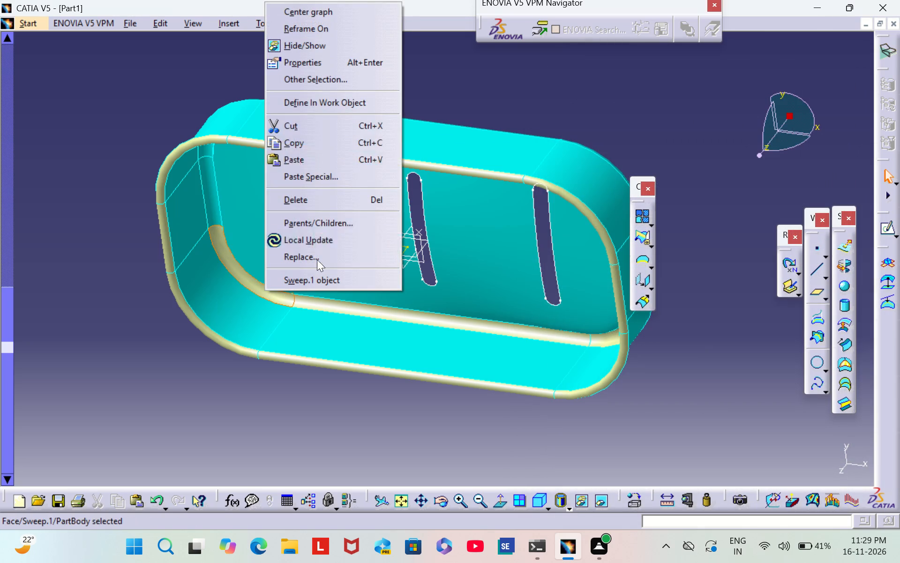
pyautogui.click(352, 66)
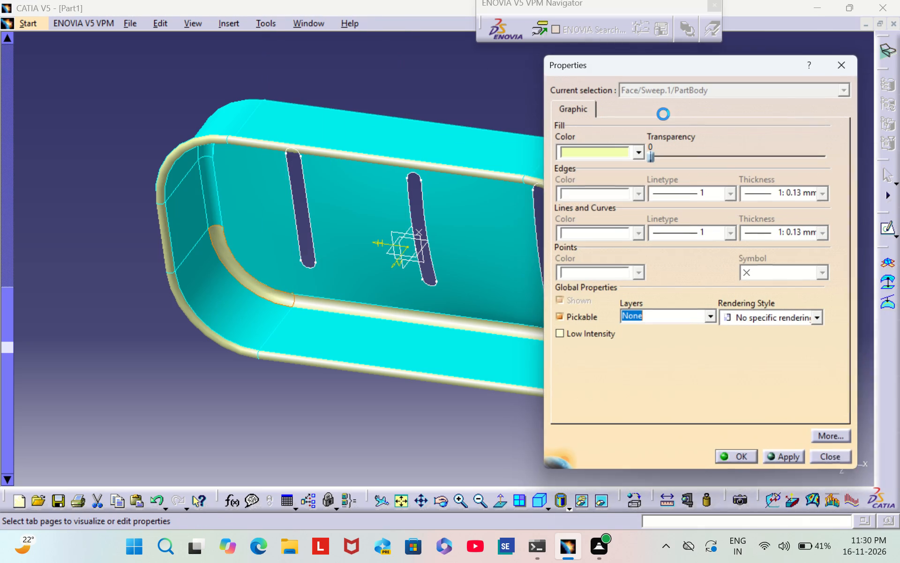
pyautogui.click(575, 154)
pyautogui.click(622, 304)
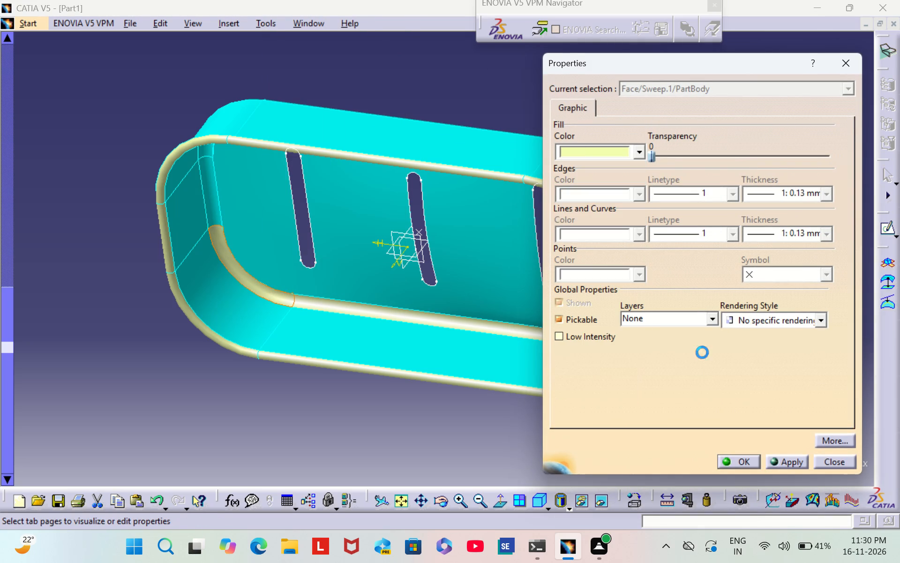
pyautogui.click(730, 456)
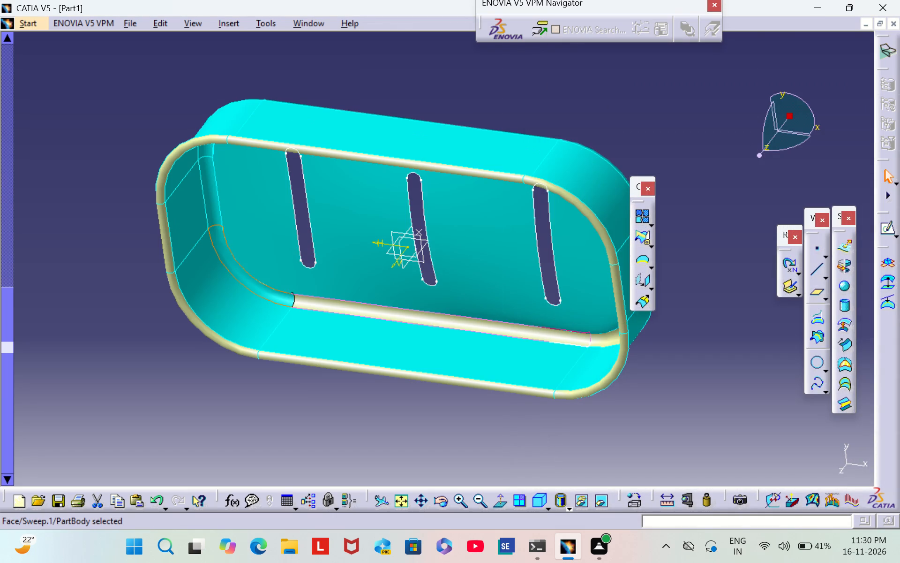
# Set the fill colour of the remaining long straight blend face between the floor and wall to cyan.
pyautogui.rightClick(360, 312)
pyautogui.click(437, 90)
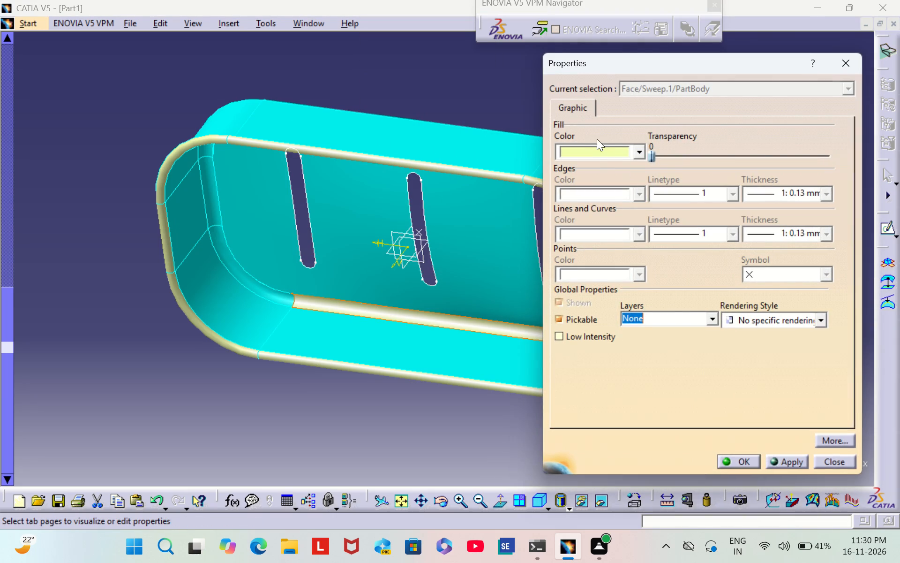
pyautogui.click(591, 153)
pyautogui.click(612, 297)
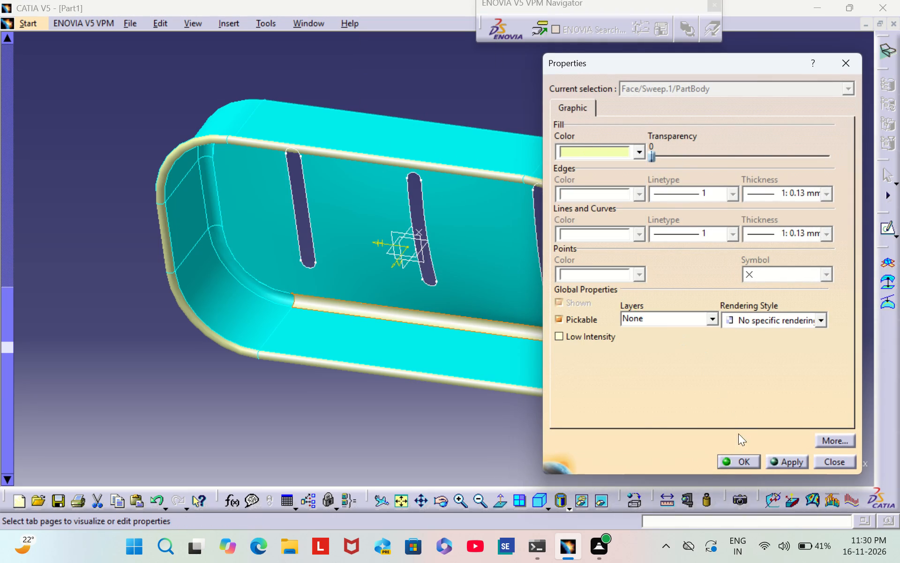
pyautogui.click(740, 456)
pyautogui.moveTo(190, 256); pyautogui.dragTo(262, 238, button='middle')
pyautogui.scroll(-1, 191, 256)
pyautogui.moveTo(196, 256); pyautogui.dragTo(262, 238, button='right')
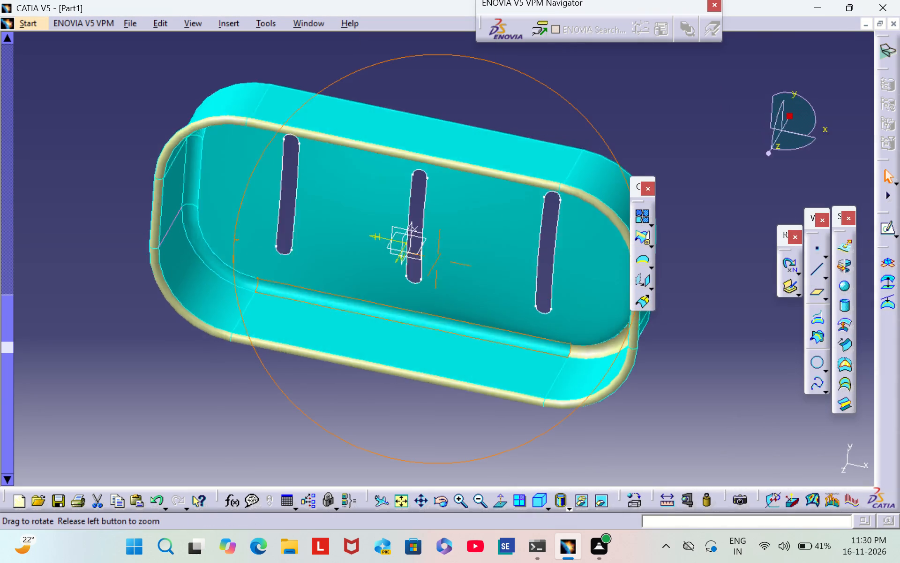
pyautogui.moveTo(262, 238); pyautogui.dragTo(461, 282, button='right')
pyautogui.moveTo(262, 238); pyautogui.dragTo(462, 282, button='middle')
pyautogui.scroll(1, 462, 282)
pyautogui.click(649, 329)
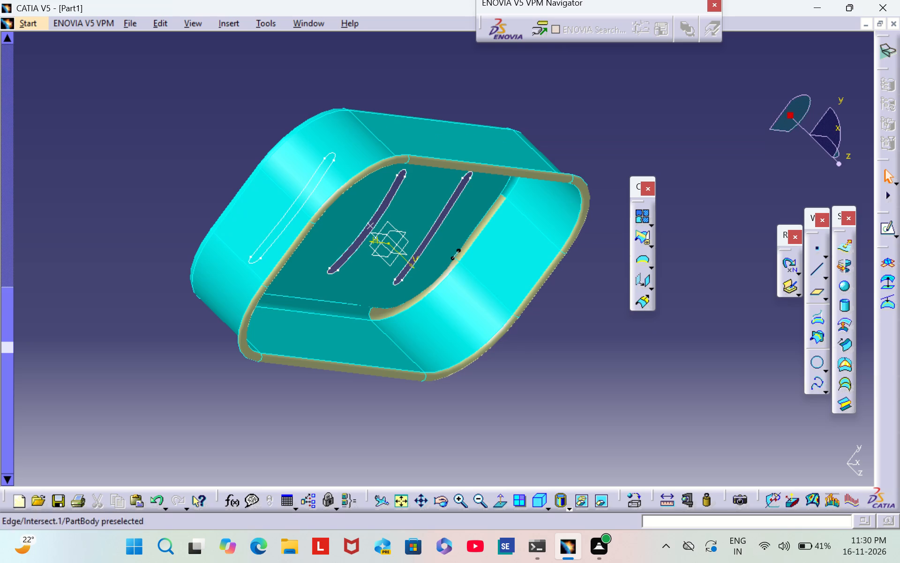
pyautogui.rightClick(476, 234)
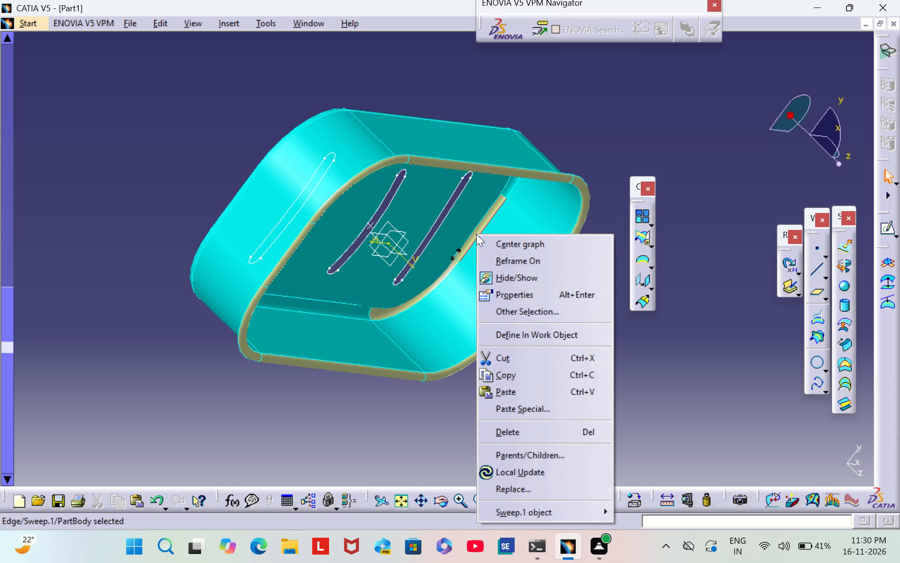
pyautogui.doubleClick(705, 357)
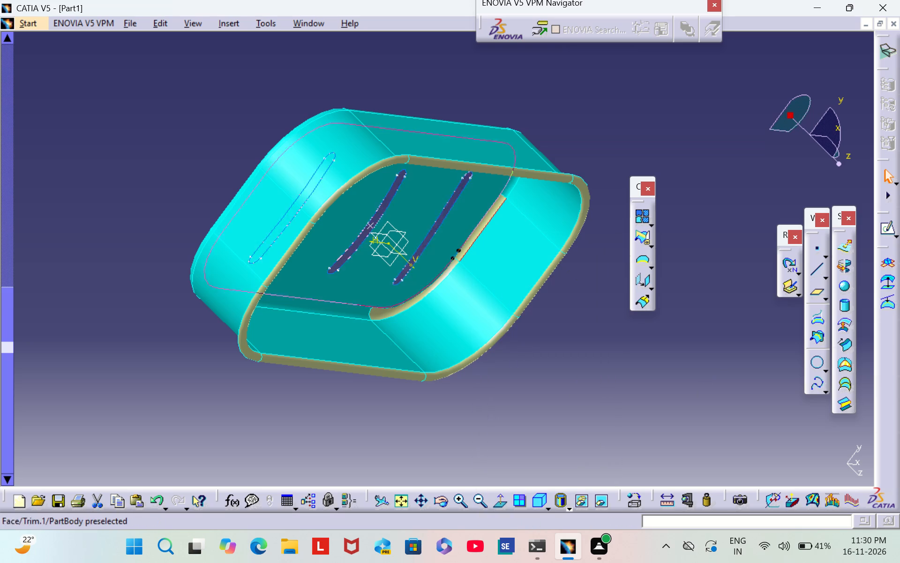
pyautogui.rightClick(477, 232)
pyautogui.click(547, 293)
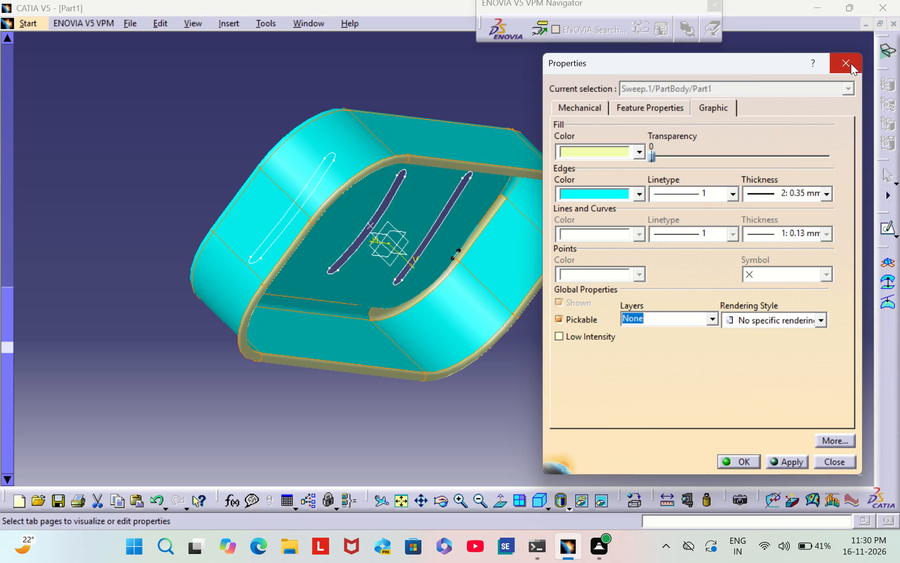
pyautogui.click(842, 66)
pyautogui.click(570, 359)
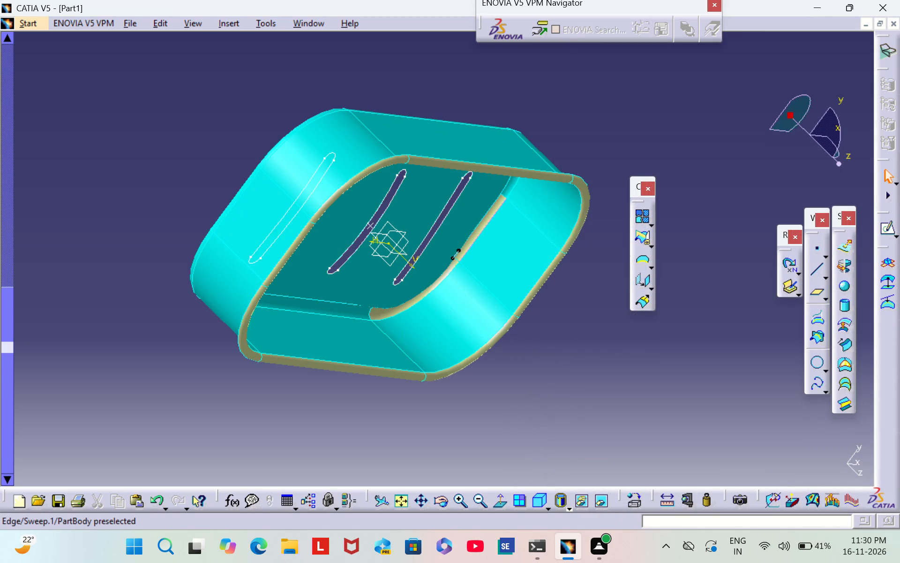
# Set the fill colour of the last uncoloured corner blend face between the floor and wall to cyan.
pyautogui.tripleClick(459, 502)
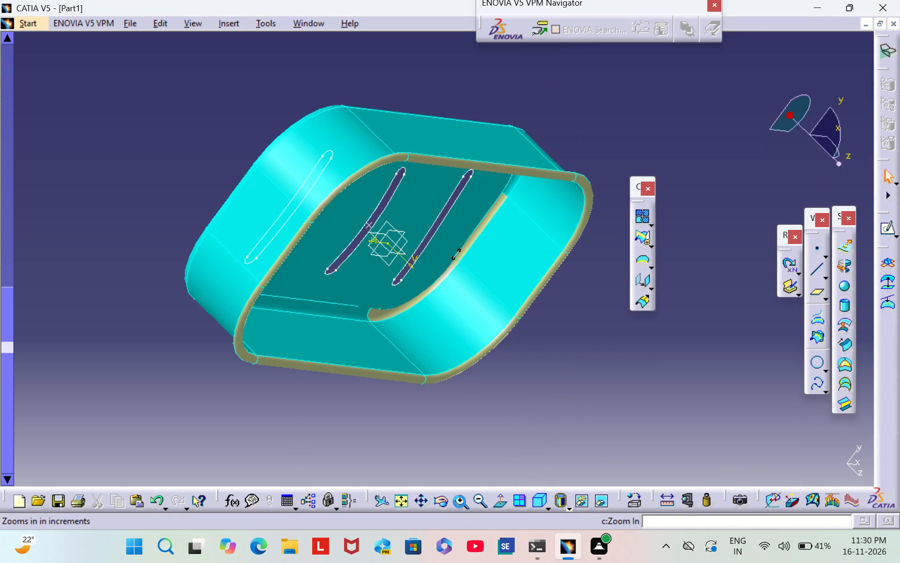
pyautogui.tripleClick(459, 502)
pyautogui.scroll(-2, 585, 375)
pyautogui.moveTo(586, 374); pyautogui.dragTo(512, 319, button='middle')
pyautogui.moveTo(586, 373); pyautogui.dragTo(512, 319, button='right')
pyautogui.moveTo(561, 435); pyautogui.dragTo(474, 331, button='middle')
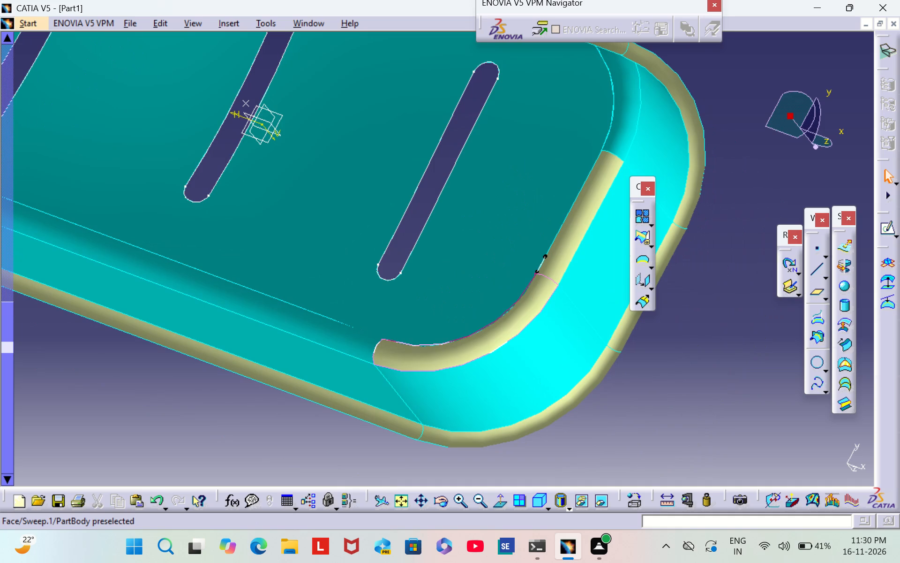
pyautogui.rightClick(476, 342)
pyautogui.click(543, 116)
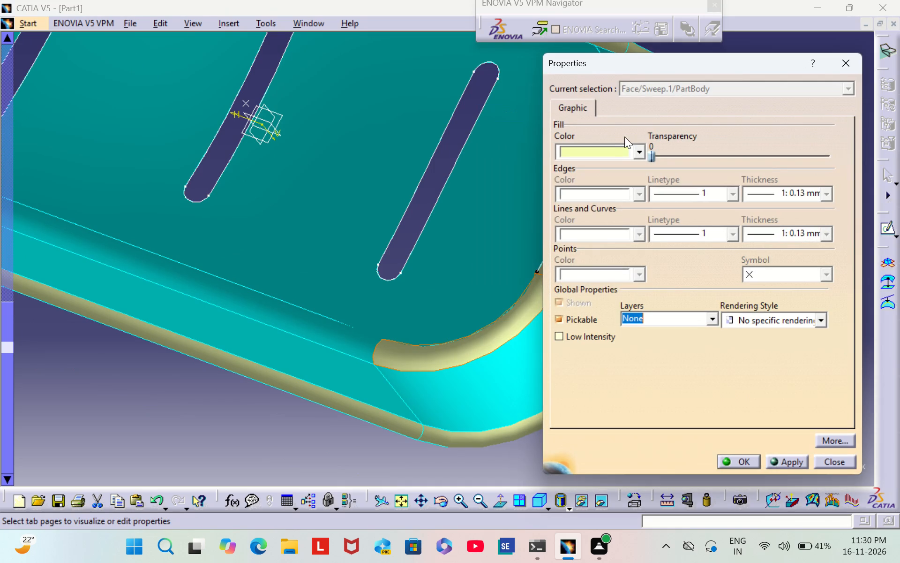
pyautogui.click(617, 145)
pyautogui.click(612, 304)
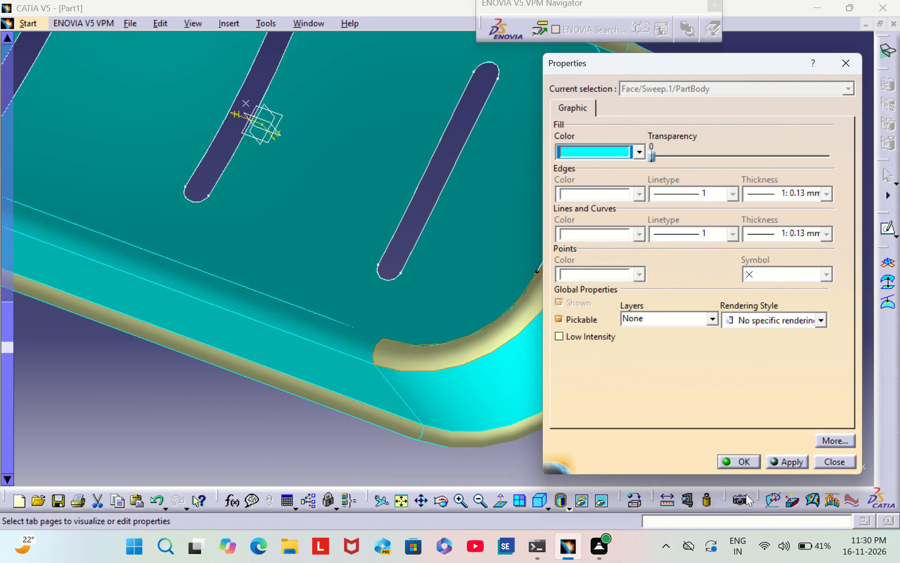
pyautogui.click(738, 458)
# Set the fill colour of the straight blend face between the floor and the remaining short end wall to cyan.
pyautogui.rightClick(560, 246)
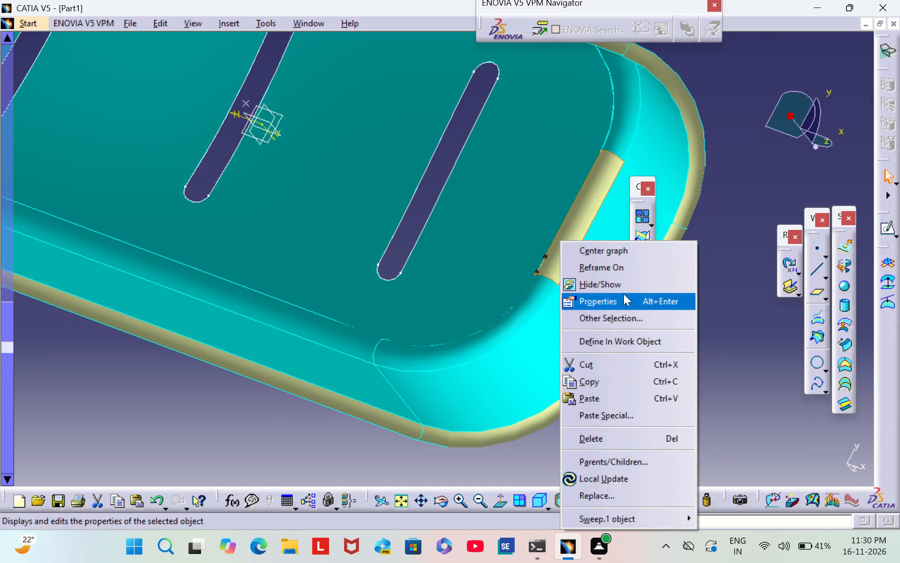
pyautogui.click(627, 296)
pyautogui.click(622, 159)
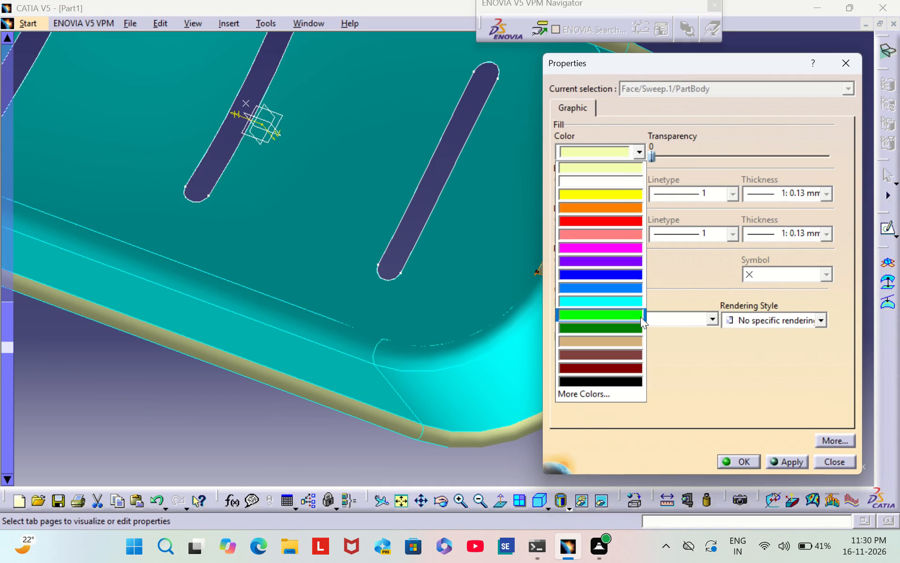
pyautogui.click(627, 298)
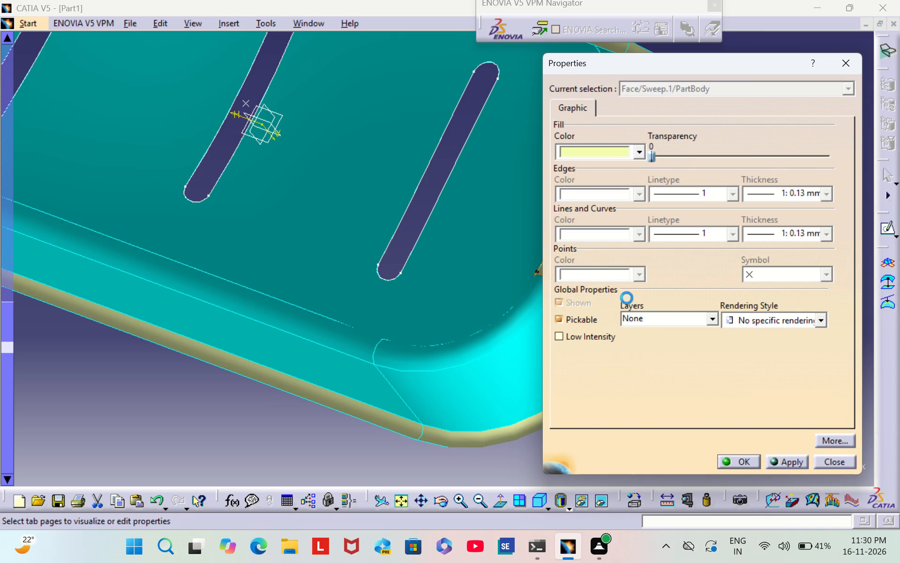
pyautogui.click(743, 460)
pyautogui.click(699, 387)
# Set the fill colour of the straight rolled-rim face on the short end beside the small line segment to cyan.
pyautogui.moveTo(699, 386); pyautogui.dragTo(698, 384, button='middle')
pyautogui.scroll(-1, 699, 386)
pyautogui.moveTo(699, 385); pyautogui.dragTo(698, 384, button='right')
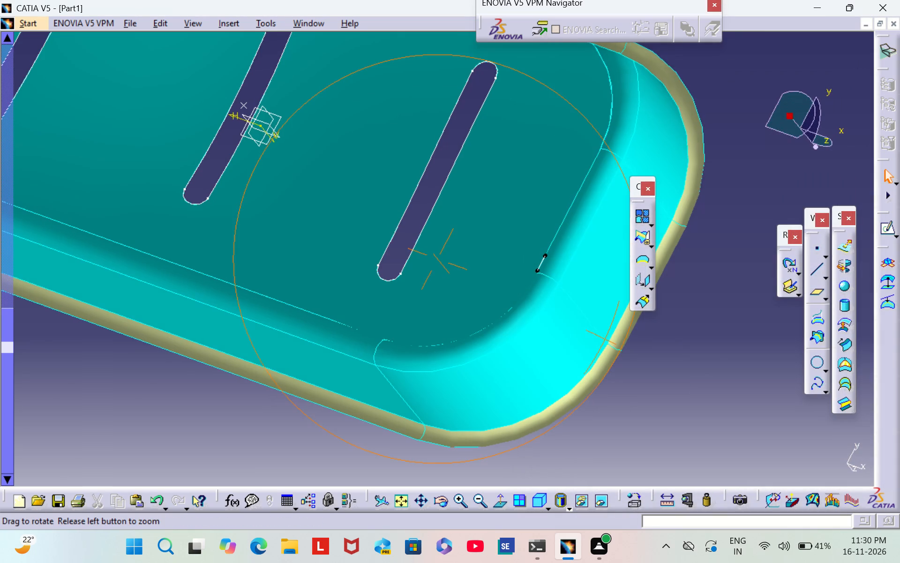
pyautogui.moveTo(698, 384); pyautogui.dragTo(487, 312, button='right')
pyautogui.moveTo(698, 384); pyautogui.dragTo(487, 312, button='middle')
pyautogui.scroll(1, 563, 357)
pyautogui.scroll(-1, 753, 410)
pyautogui.moveTo(756, 411); pyautogui.dragTo(714, 391, button='middle')
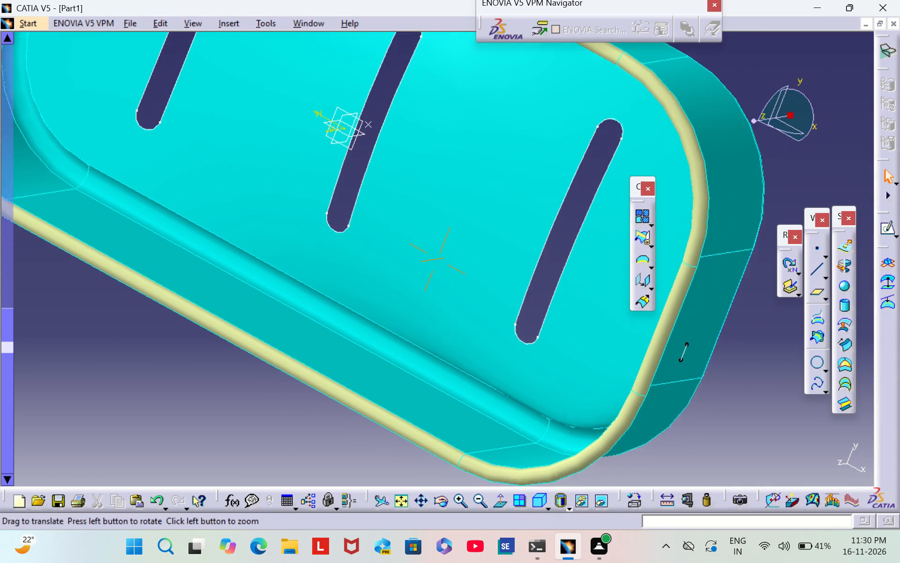
pyautogui.moveTo(714, 391); pyautogui.dragTo(623, 368, button='middle')
pyautogui.rightClick(554, 300)
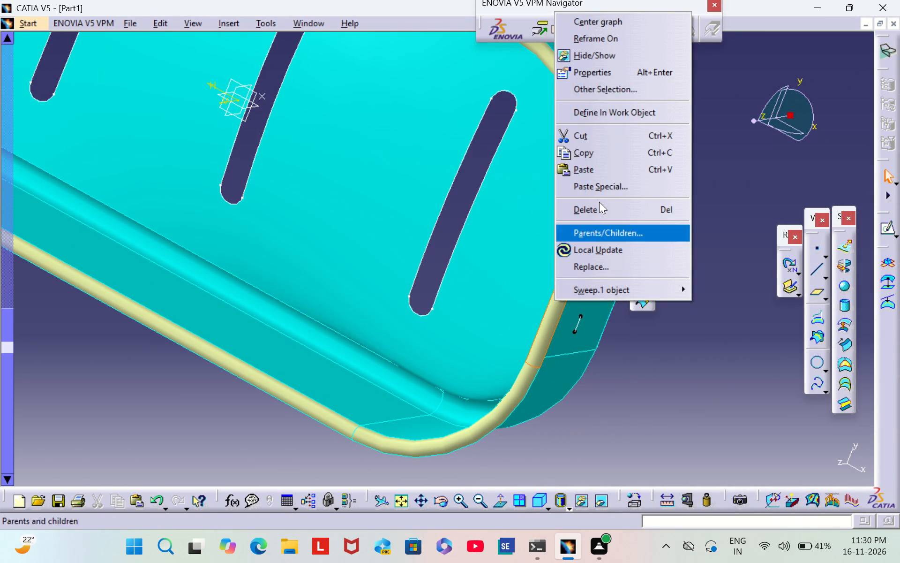
pyautogui.click(614, 74)
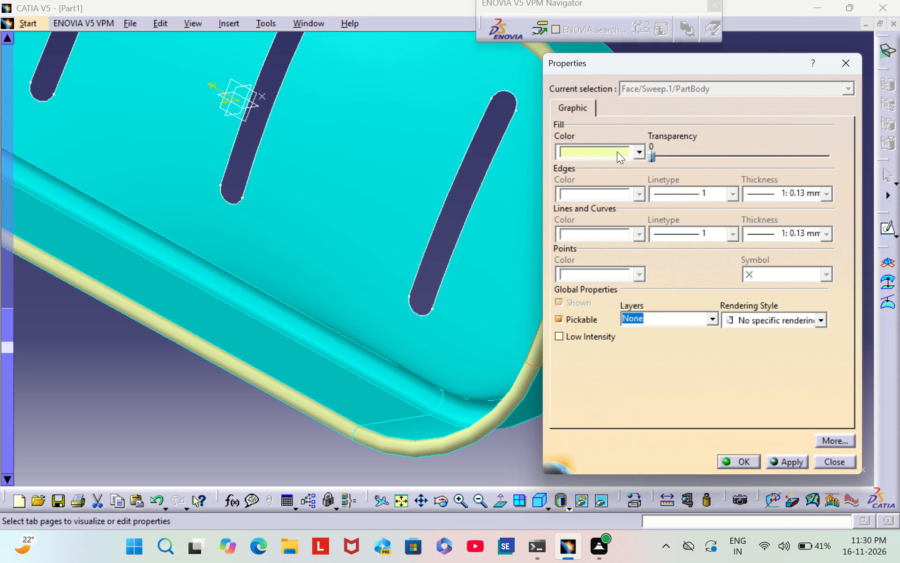
pyautogui.click(611, 148)
pyautogui.click(628, 299)
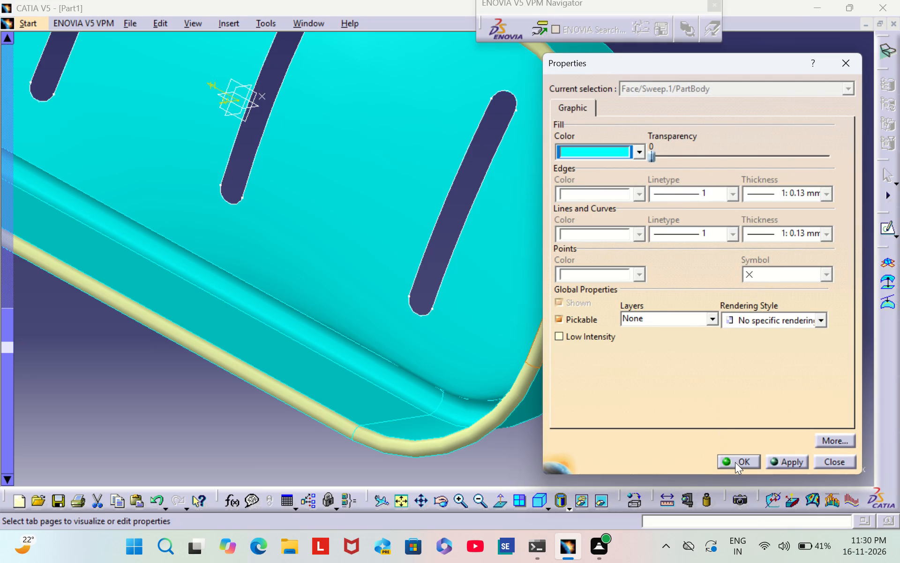
pyautogui.click(735, 462)
# Set the fill colour of the rim corner face joining the coloured short-end rim to the upper long side to cyan.
pyautogui.rightClick(594, 172)
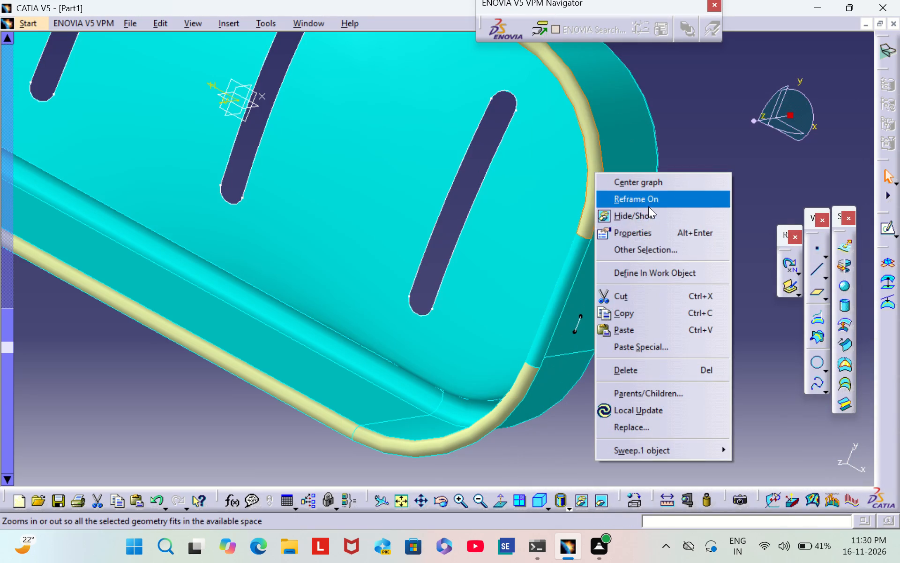
pyautogui.click(661, 234)
pyautogui.click(630, 151)
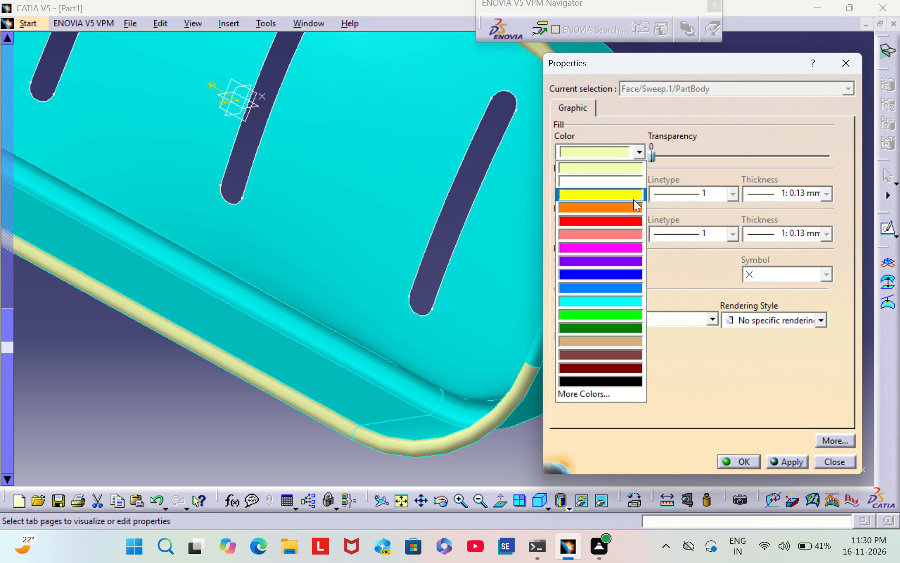
pyautogui.click(634, 303)
pyautogui.click(744, 460)
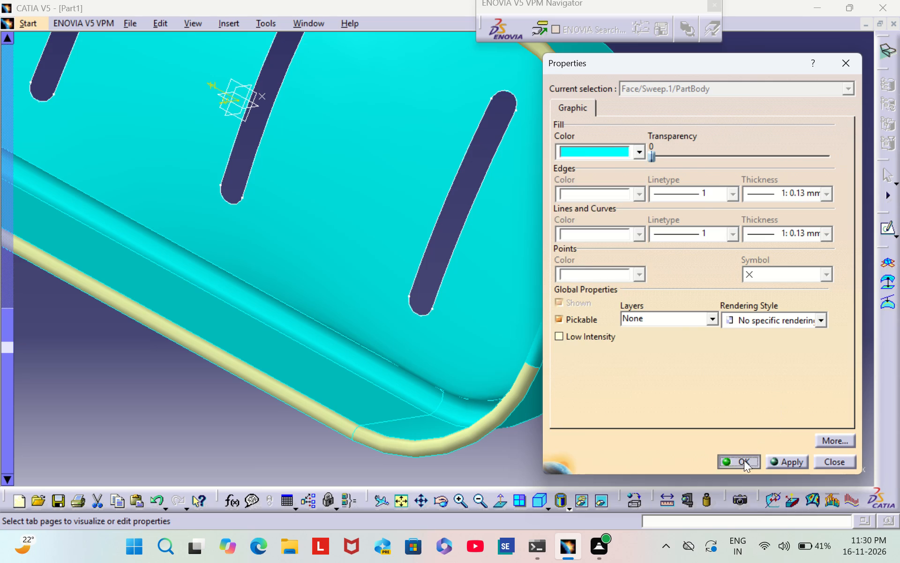
# Set the fill colour of the rim corner face joining the coloured short-end rim to the lower long side to cyan.
pyautogui.rightClick(483, 429)
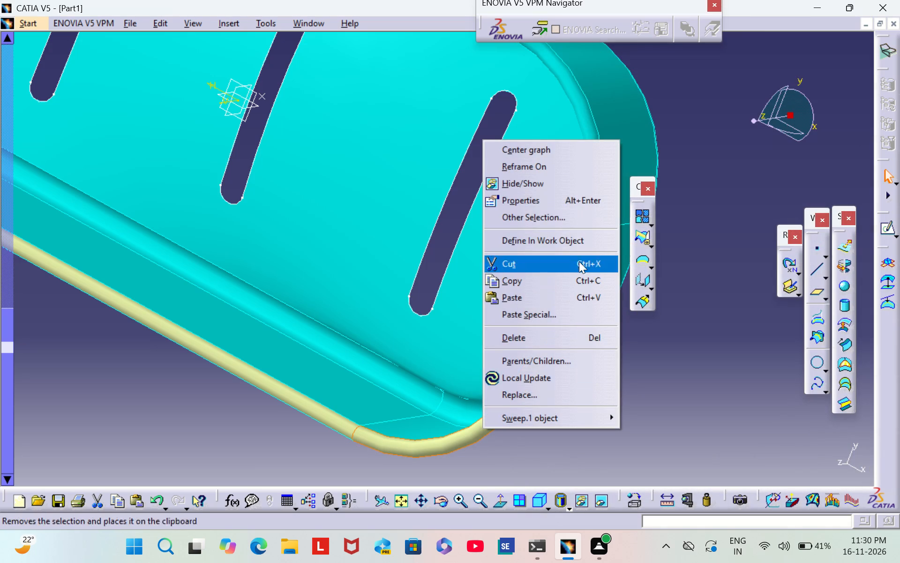
pyautogui.click(573, 206)
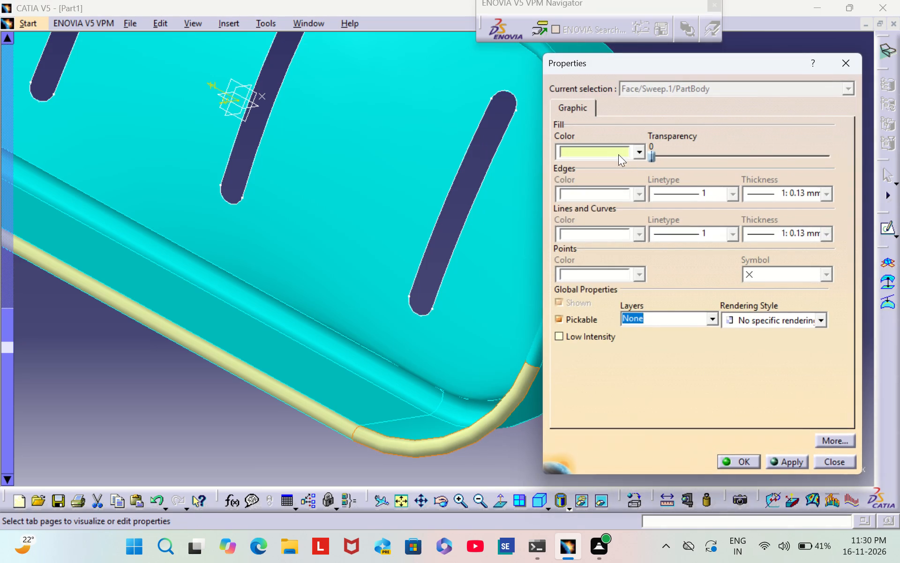
pyautogui.click(618, 154)
pyautogui.click(576, 300)
pyautogui.click(730, 458)
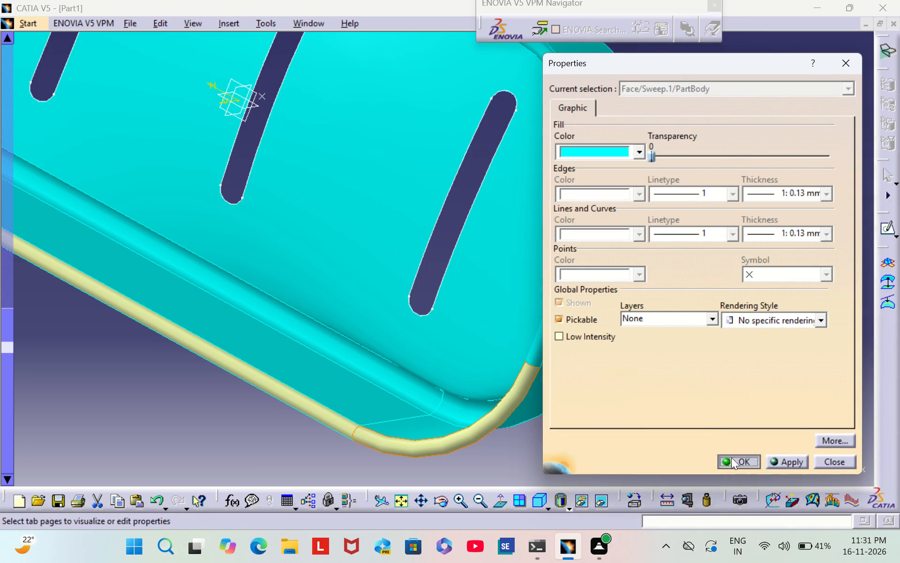
# Set the fill colour of the long straight rim face adjoining the just-coloured lower corner to cyan.
pyautogui.scroll(1, 247, 396)
pyautogui.scroll(-1, 246, 396)
pyautogui.moveTo(246, 396); pyautogui.dragTo(455, 421, button='middle')
pyautogui.scroll(1, 452, 418)
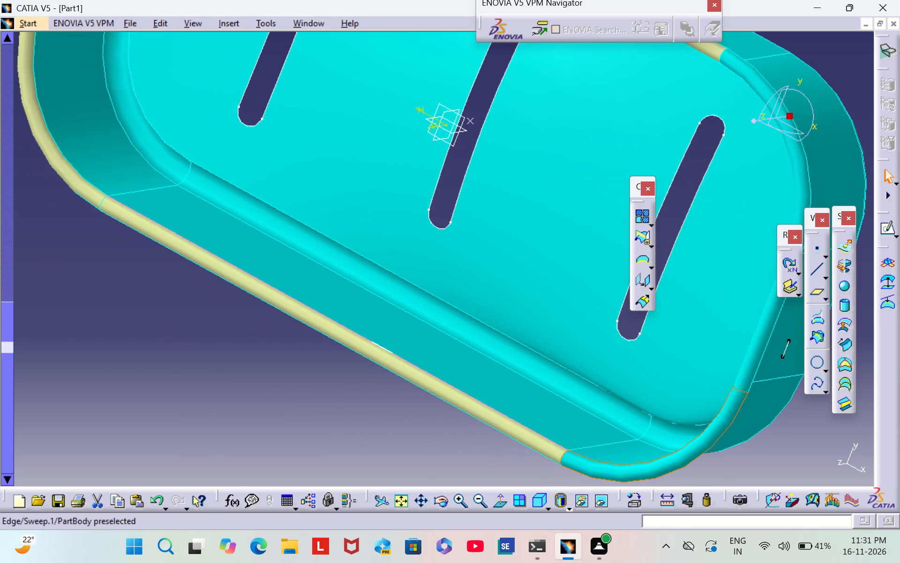
pyautogui.rightClick(371, 351)
pyautogui.click(465, 125)
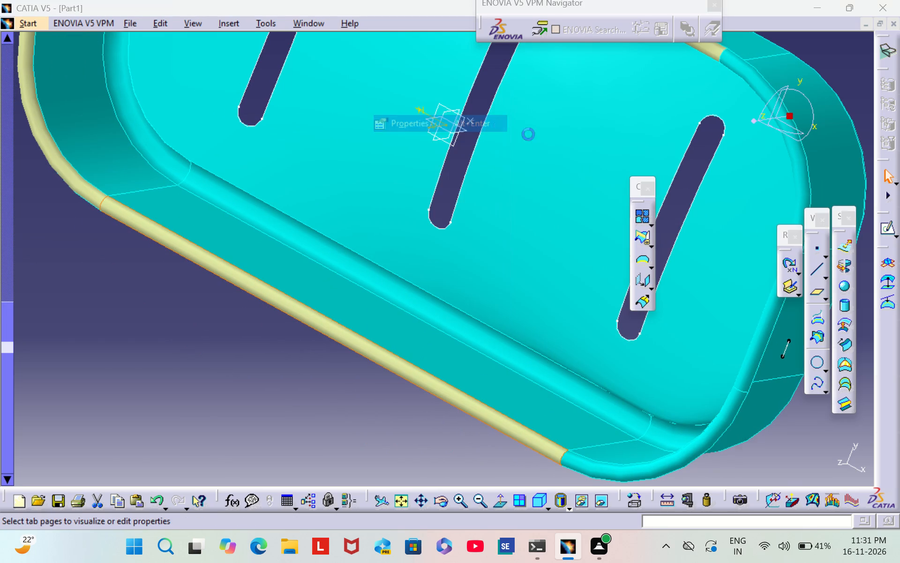
pyautogui.click(567, 152)
pyautogui.click(585, 302)
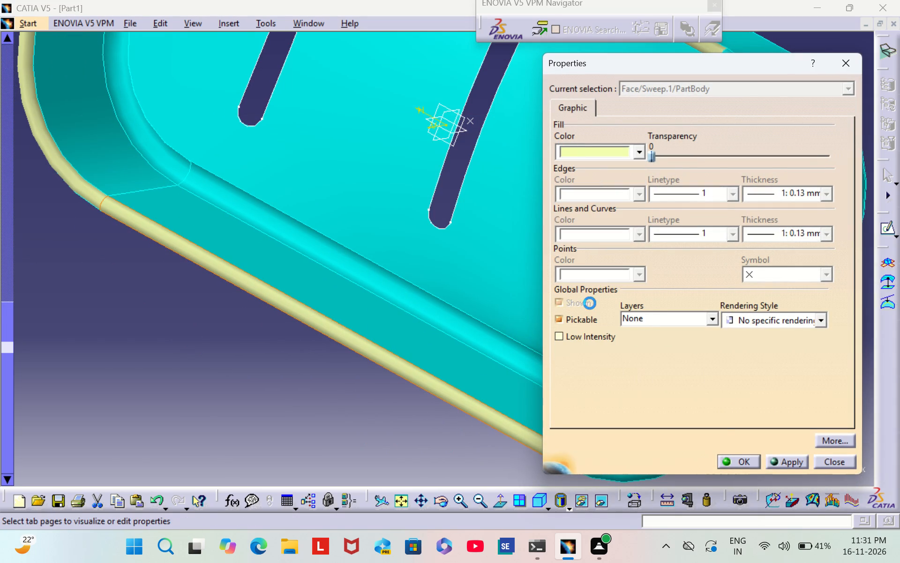
pyautogui.click(734, 459)
# Set the fill colour of the rim corner face at the far end of the coloured long rim to cyan.
pyautogui.scroll(-1, 5, 258)
pyautogui.moveTo(5, 258); pyautogui.dragTo(195, 389, button='middle')
pyautogui.rightClick(219, 235)
pyautogui.click(272, 299)
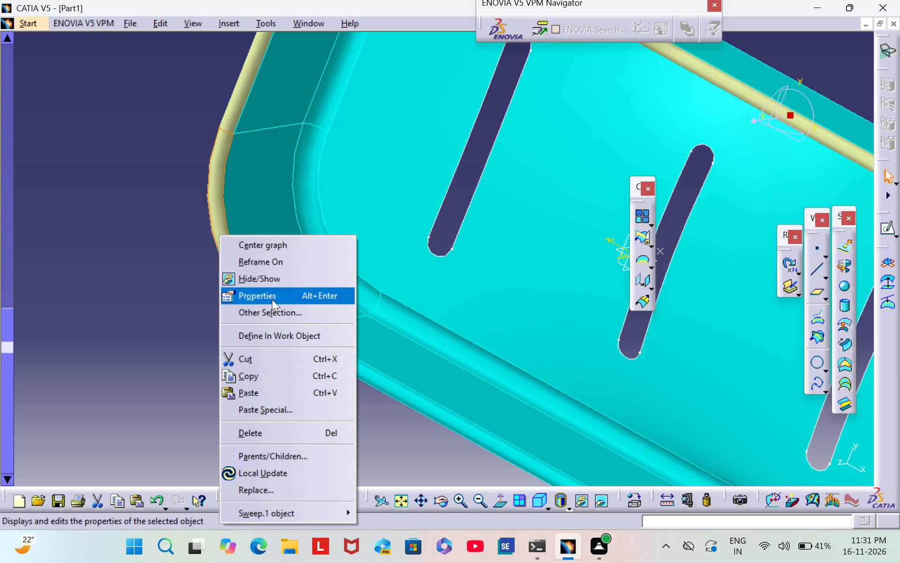
pyautogui.click(596, 143)
pyautogui.click(630, 304)
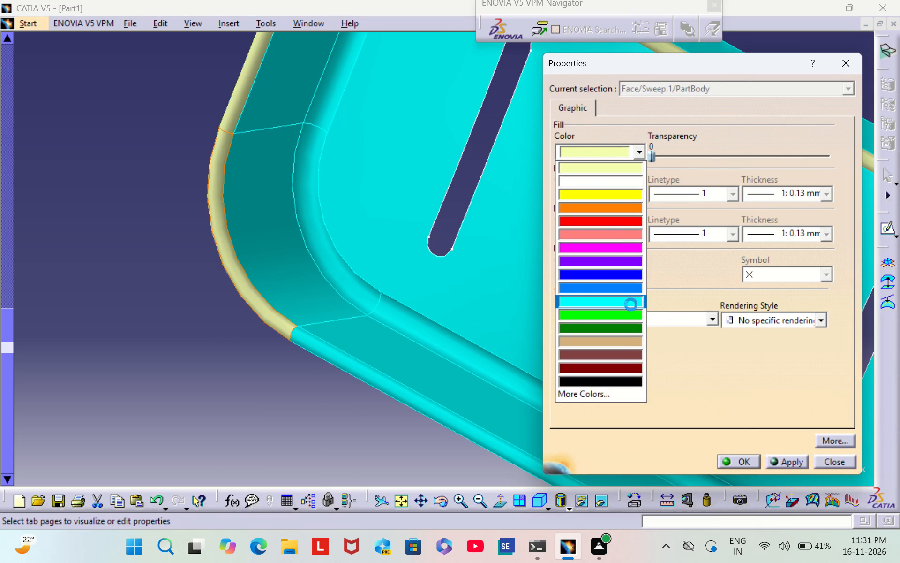
pyautogui.click(743, 457)
# Set the fill colour of the straight rim face on the remaining uncoloured short end to cyan.
pyautogui.moveTo(401, 142); pyautogui.dragTo(401, 152, button='middle')
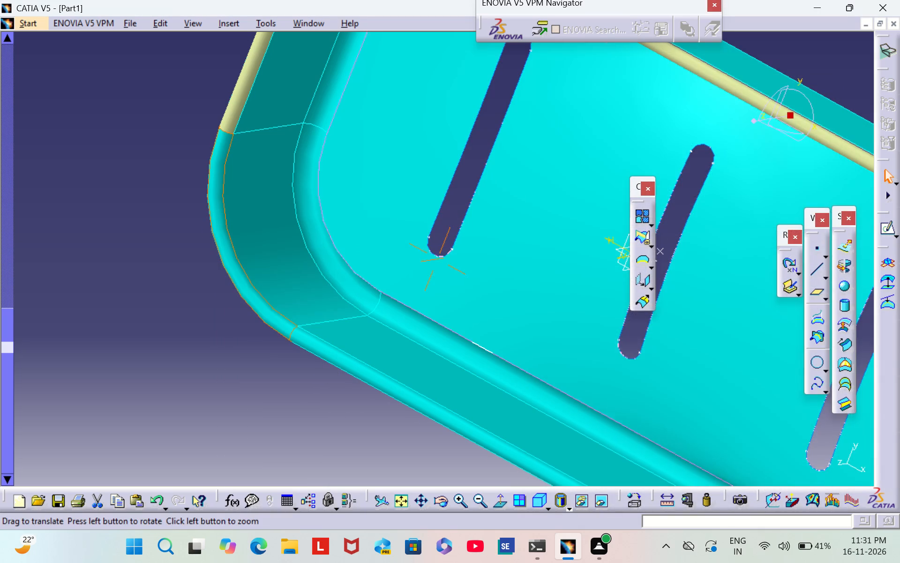
pyautogui.moveTo(401, 152); pyautogui.dragTo(298, 266, button='middle')
pyautogui.rightClick(145, 183)
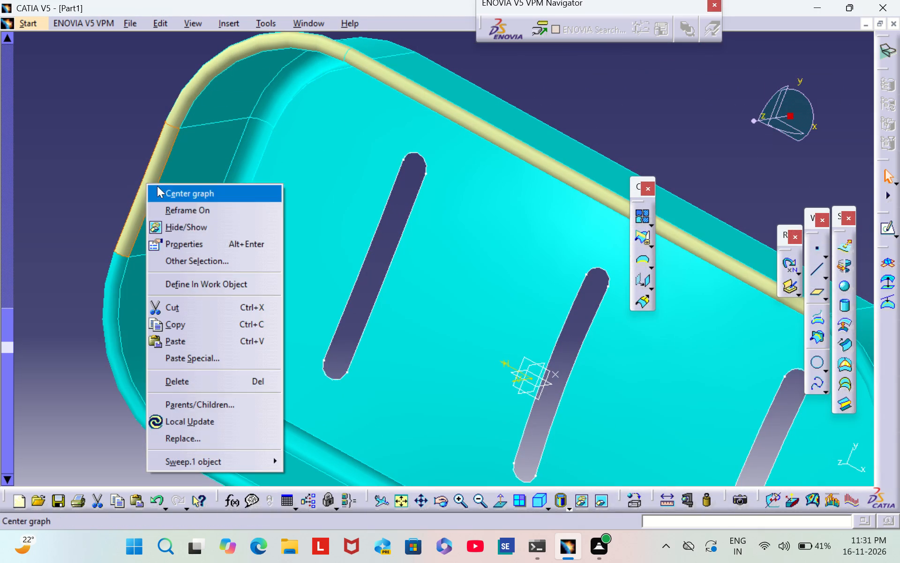
pyautogui.click(205, 241)
pyautogui.click(600, 156)
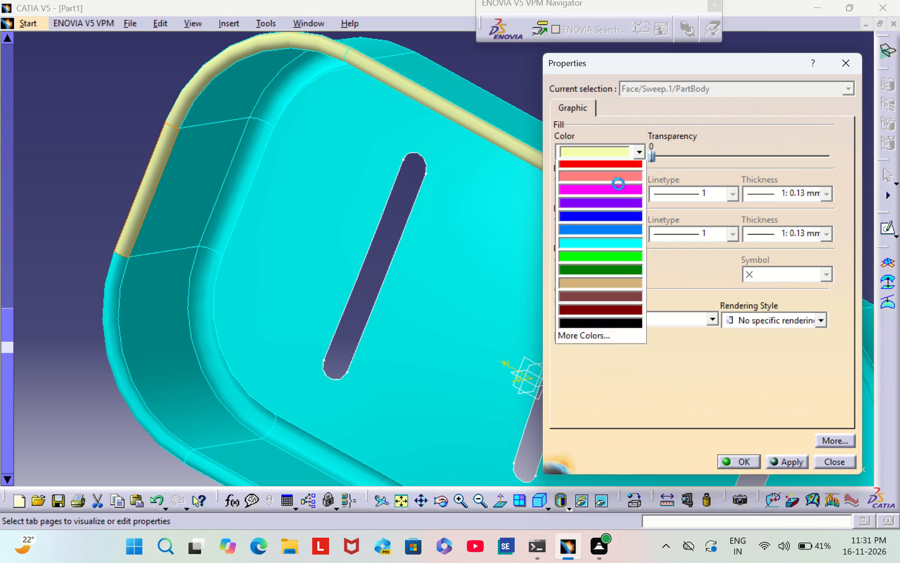
pyautogui.click(636, 302)
pyautogui.click(734, 450)
pyautogui.click(734, 455)
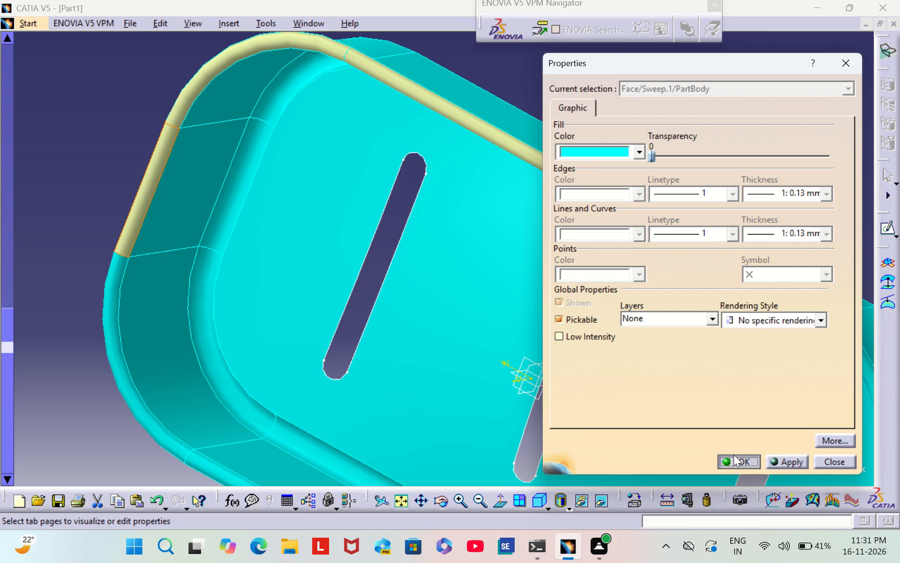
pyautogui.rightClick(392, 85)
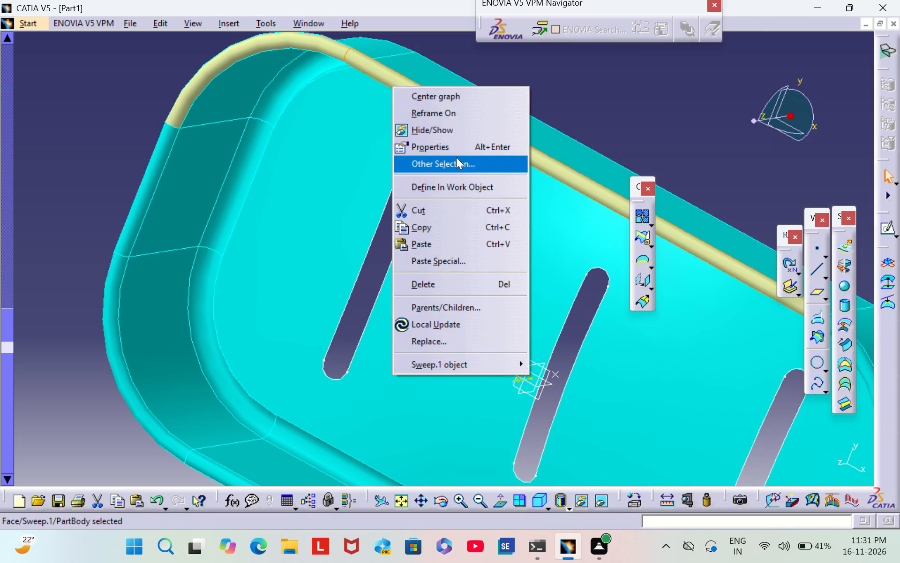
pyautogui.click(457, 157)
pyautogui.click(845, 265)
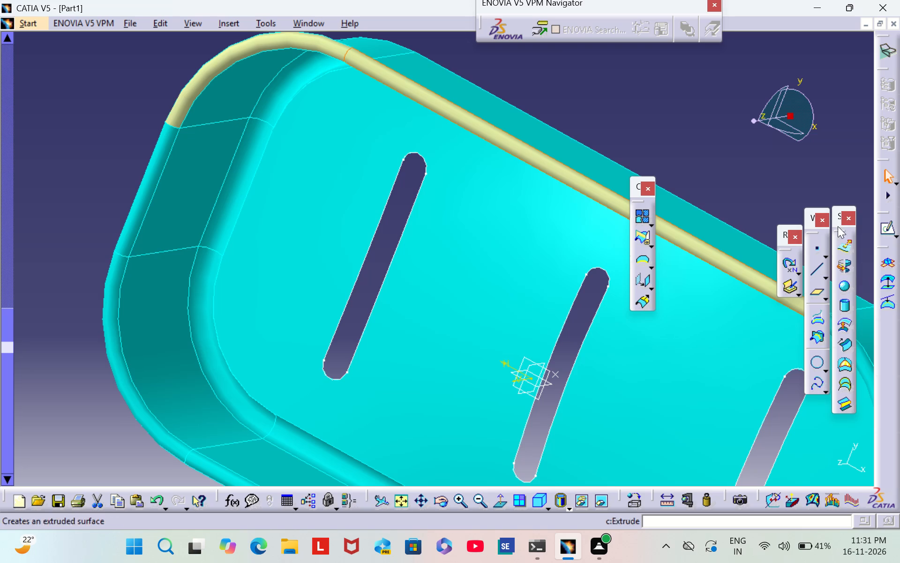
# Set the fill colour of the last uncoloured rim corner face to cyan.
pyautogui.rightClick(207, 69)
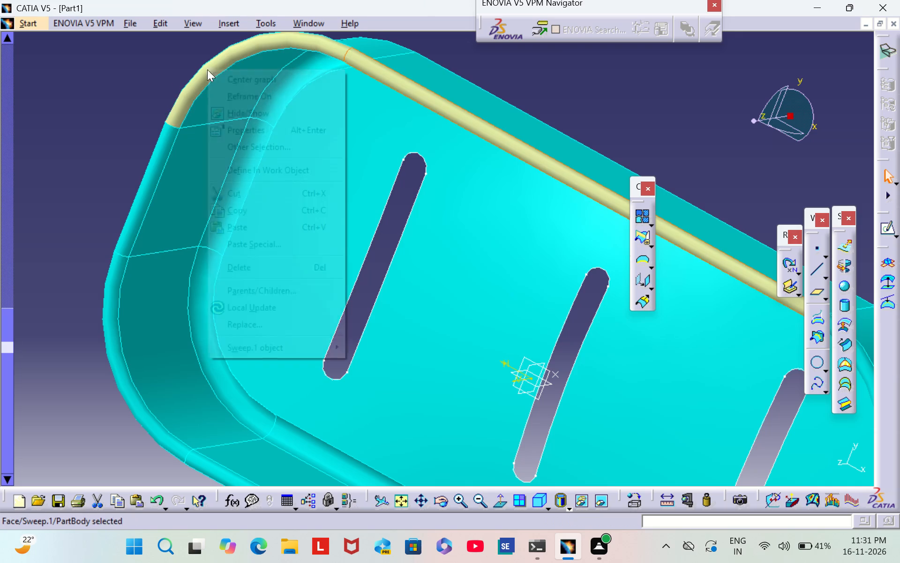
pyautogui.click(284, 125)
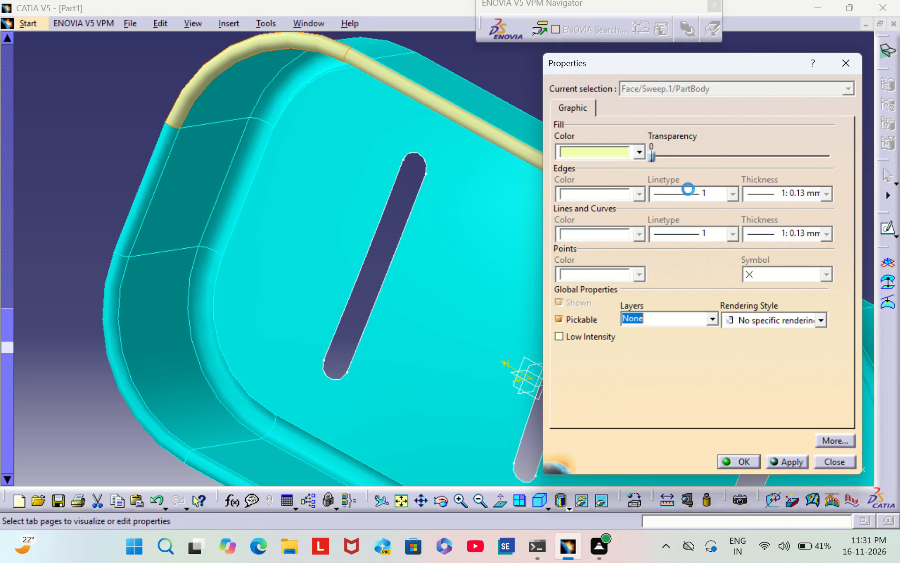
pyautogui.click(604, 150)
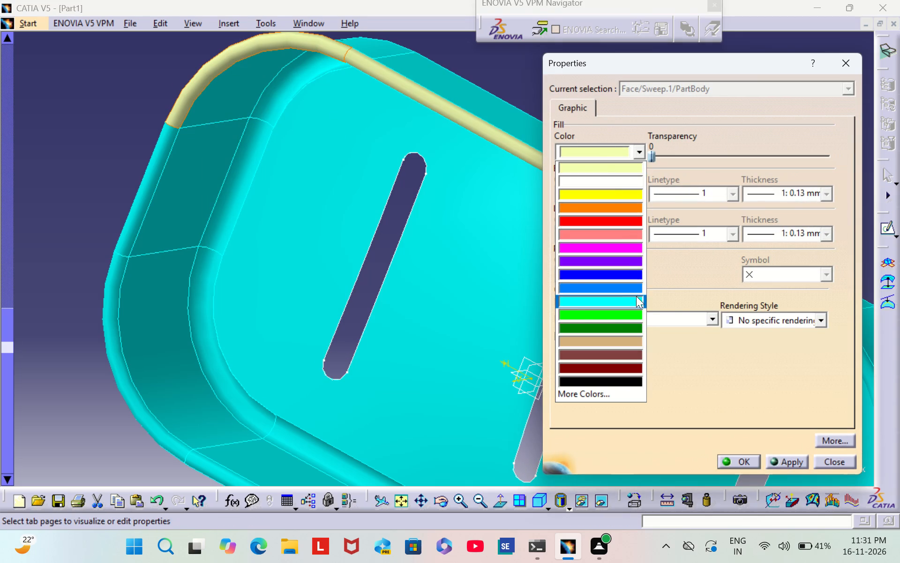
pyautogui.click(636, 297)
pyautogui.click(742, 457)
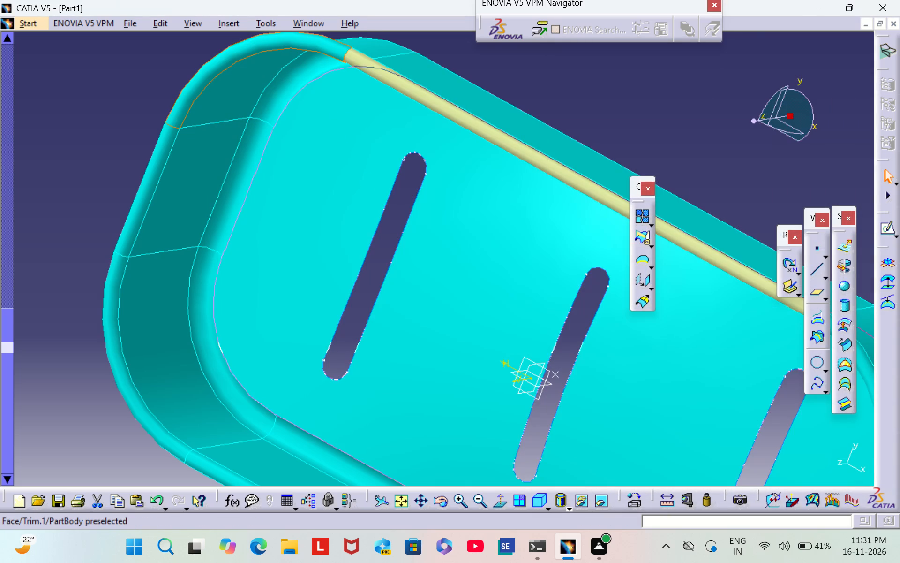
# Set the fill colour of the remaining long straight rim face to cyan.
pyautogui.rightClick(404, 83)
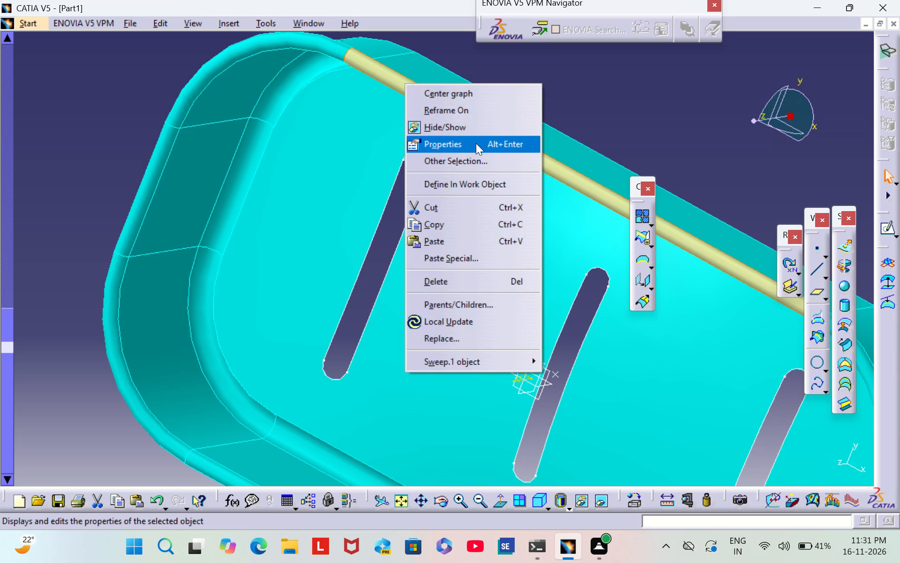
pyautogui.click(476, 143)
pyautogui.click(618, 155)
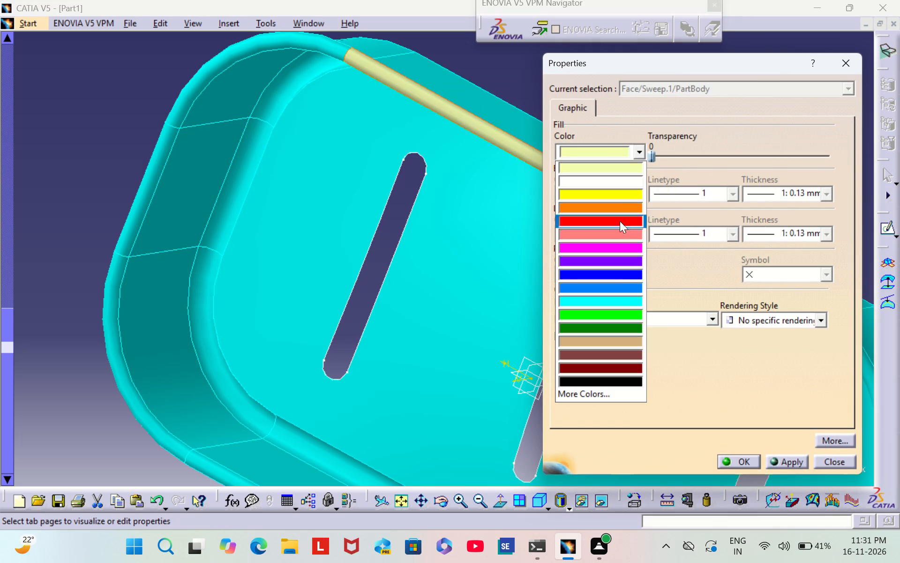
pyautogui.click(638, 307)
pyautogui.click(739, 454)
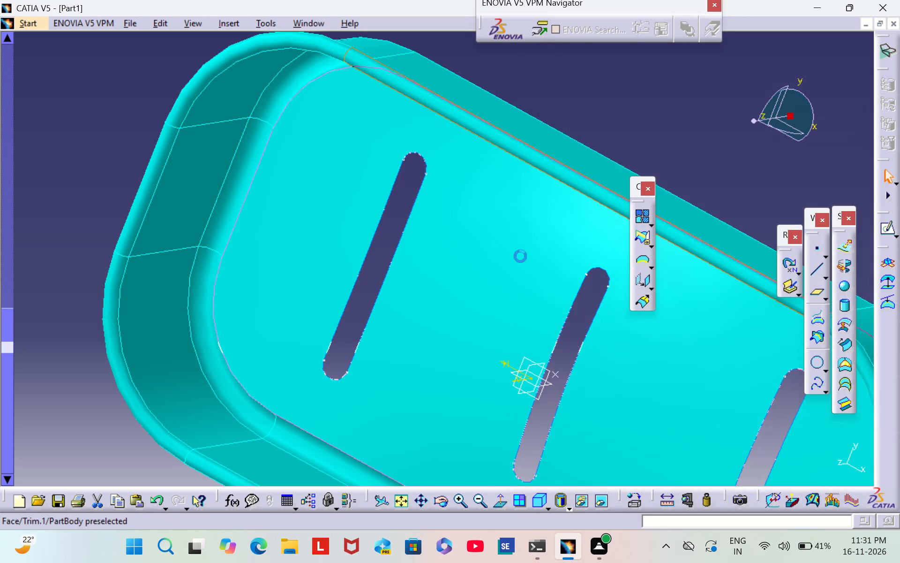
# Examine the whole tray from inside, outside and along the rim for any faces left uncoloured.
pyautogui.scroll(-1, 520, 256)
pyautogui.moveTo(520, 256); pyautogui.dragTo(0, 75, button='middle')
pyautogui.scroll(-1, 0, 75)
pyautogui.click(416, 140)
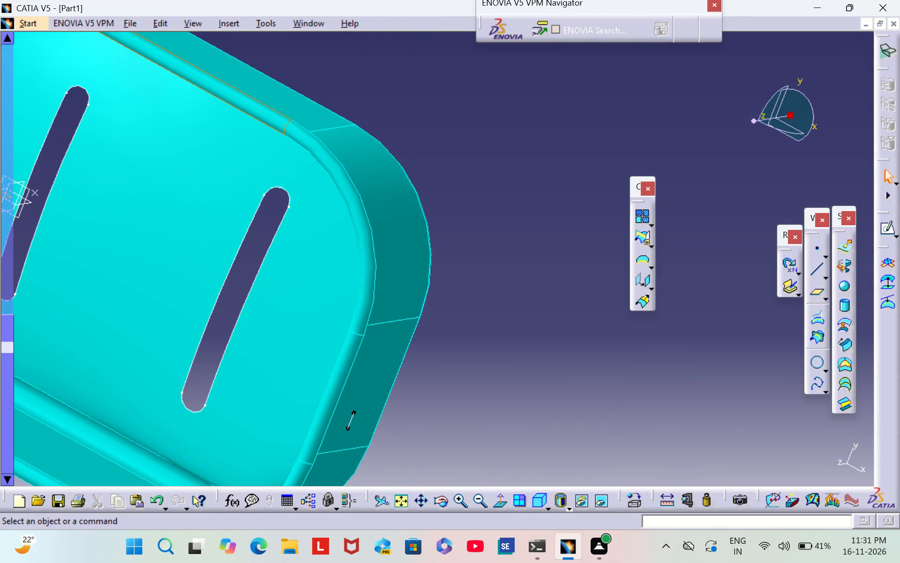
pyautogui.moveTo(396, 121); pyautogui.dragTo(715, 296, button='middle')
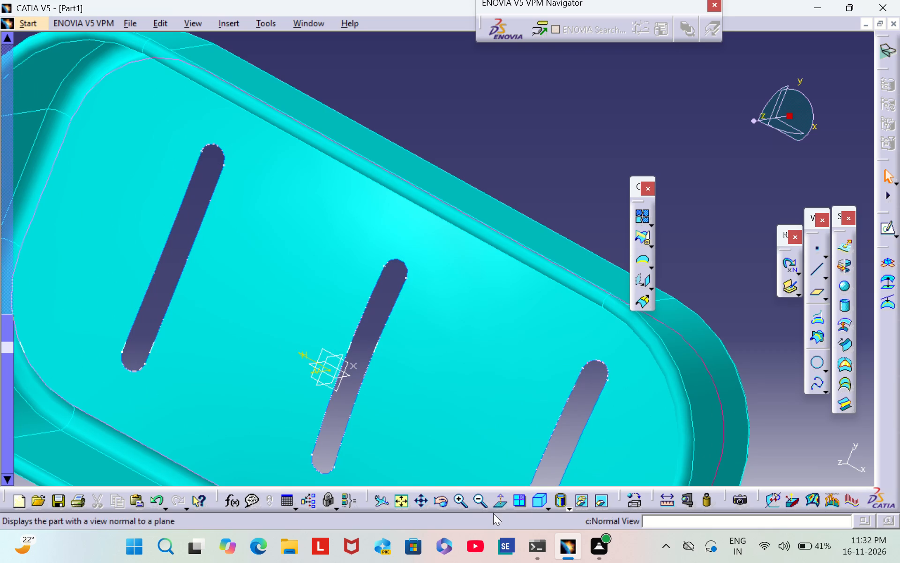
pyautogui.tripleClick(482, 507)
pyautogui.click(487, 506)
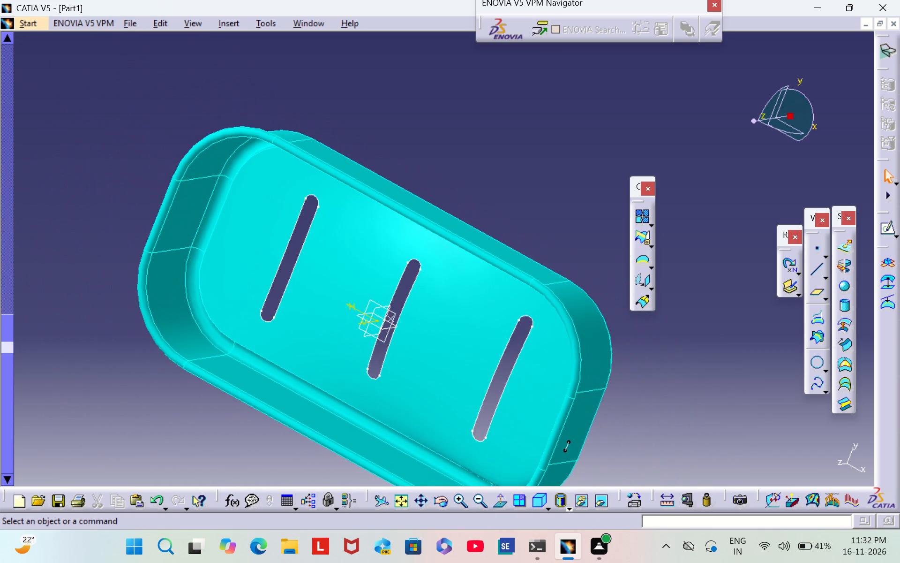
pyautogui.moveTo(566, 138); pyautogui.dragTo(267, 283, button='middle')
pyautogui.scroll(-1, 566, 138)
pyautogui.moveTo(566, 139); pyautogui.dragTo(267, 283, button='right')
pyautogui.moveTo(296, 262); pyautogui.dragTo(298, 261, button='middle')
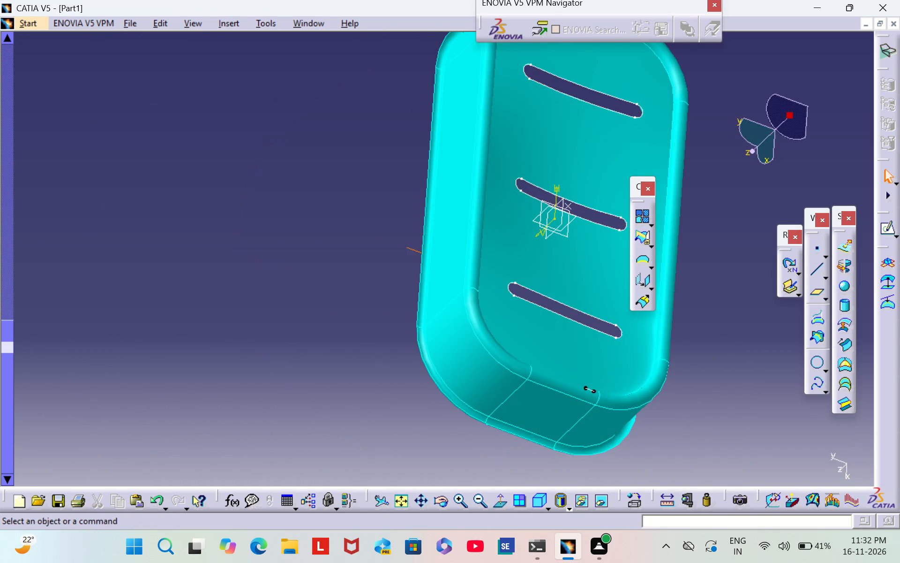
pyautogui.moveTo(298, 261); pyautogui.dragTo(825, 225, button='middle')
pyautogui.moveTo(300, 264); pyautogui.dragTo(825, 225, button='right')
pyautogui.scroll(-1, 201, 337)
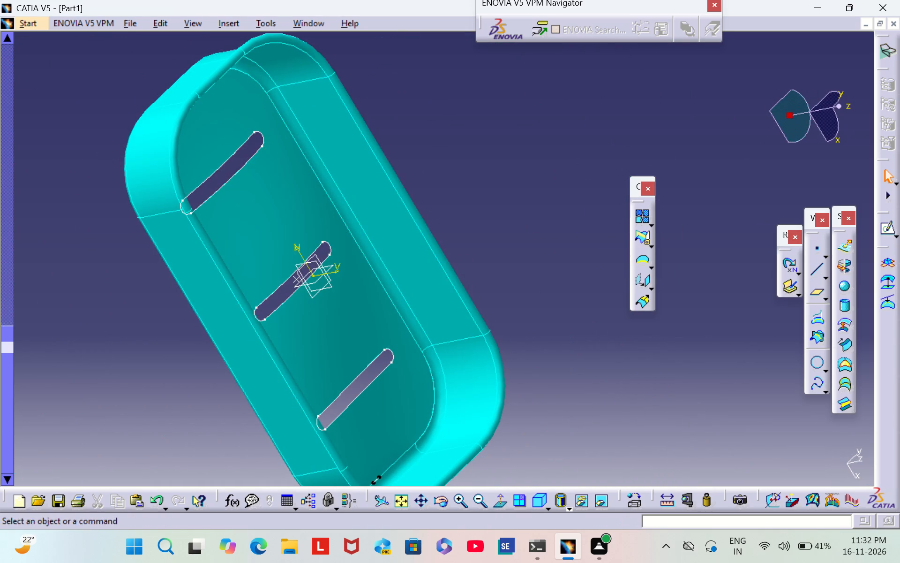
pyautogui.scroll(-1, 201, 337)
pyautogui.moveTo(201, 337); pyautogui.dragTo(197, 325, button='middle')
pyautogui.moveTo(202, 337); pyautogui.dragTo(197, 325, button='right')
pyautogui.click(462, 154)
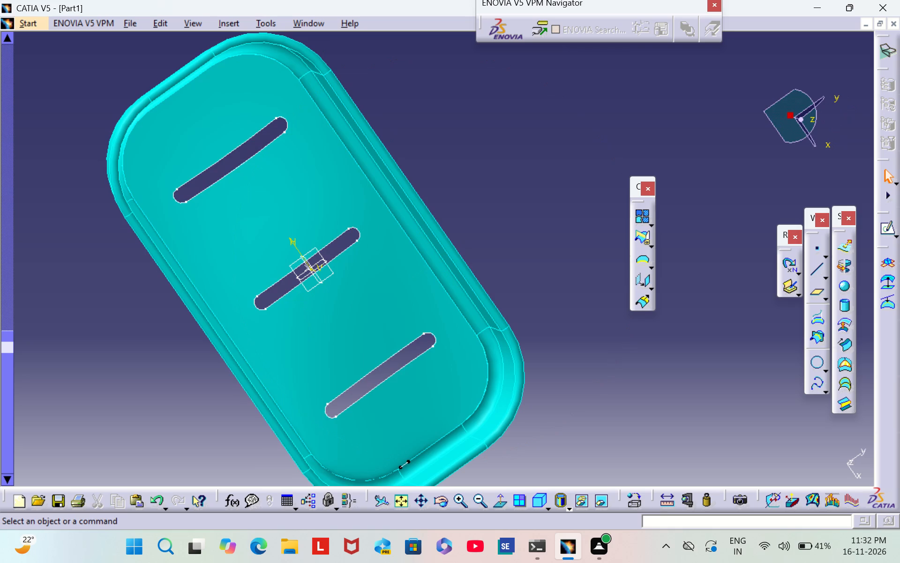
# Set the edge colour of the whole PartBody to black in its graphic properties.
pyautogui.scroll(17, 42, 191)
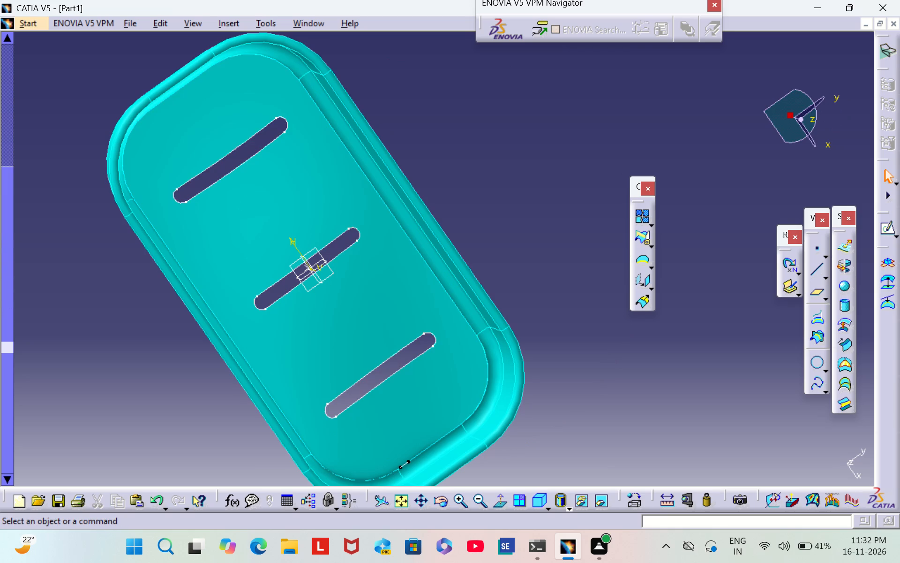
pyautogui.scroll(4, 41, 186)
pyautogui.rightClick(42, 143)
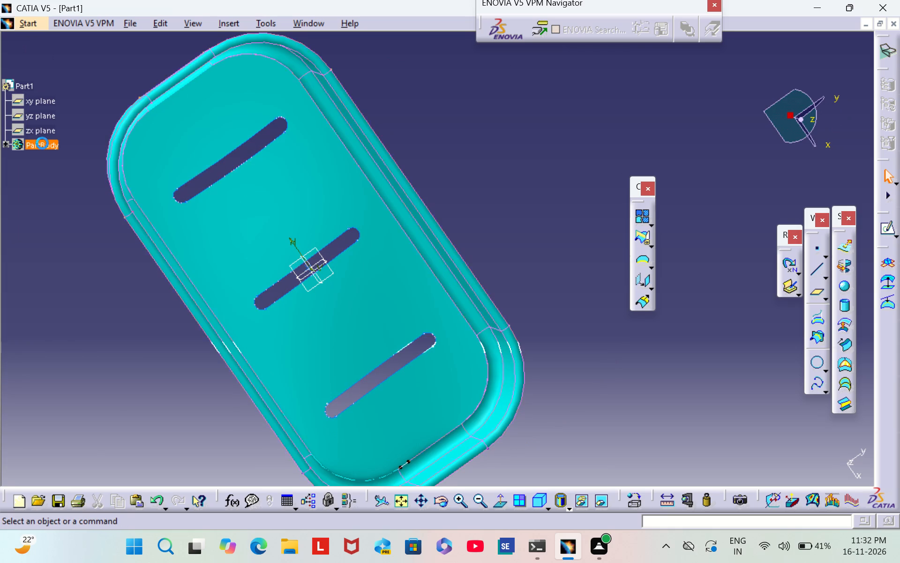
pyautogui.click(122, 203)
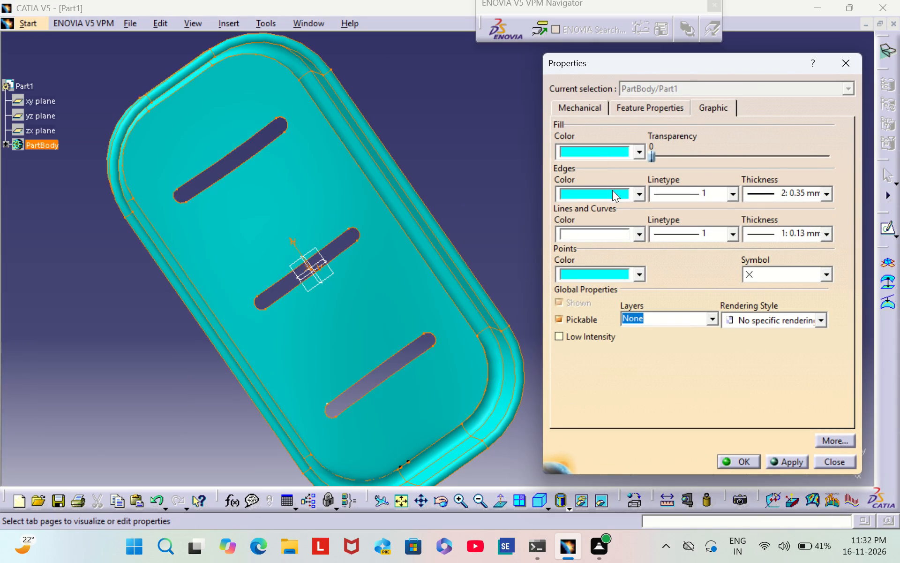
pyautogui.click(619, 190)
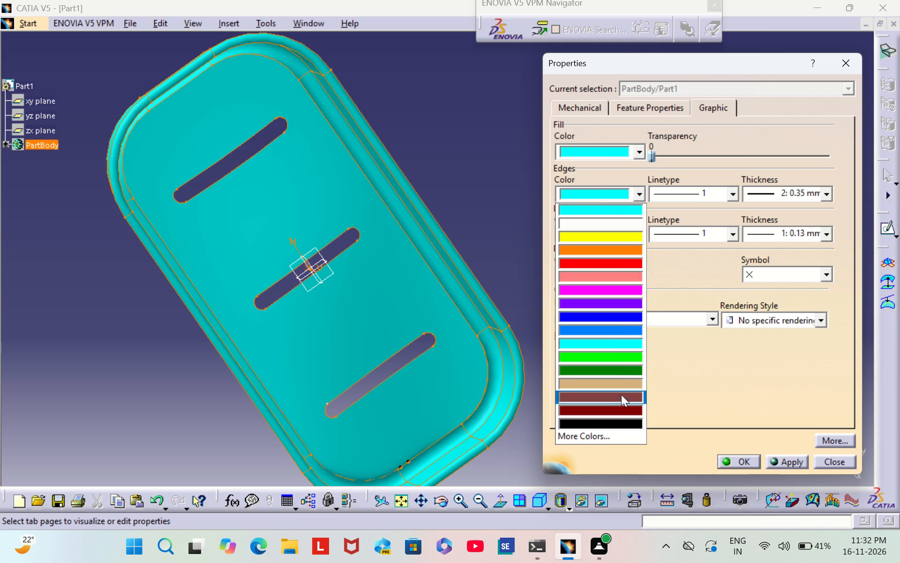
pyautogui.click(621, 419)
pyautogui.click(736, 460)
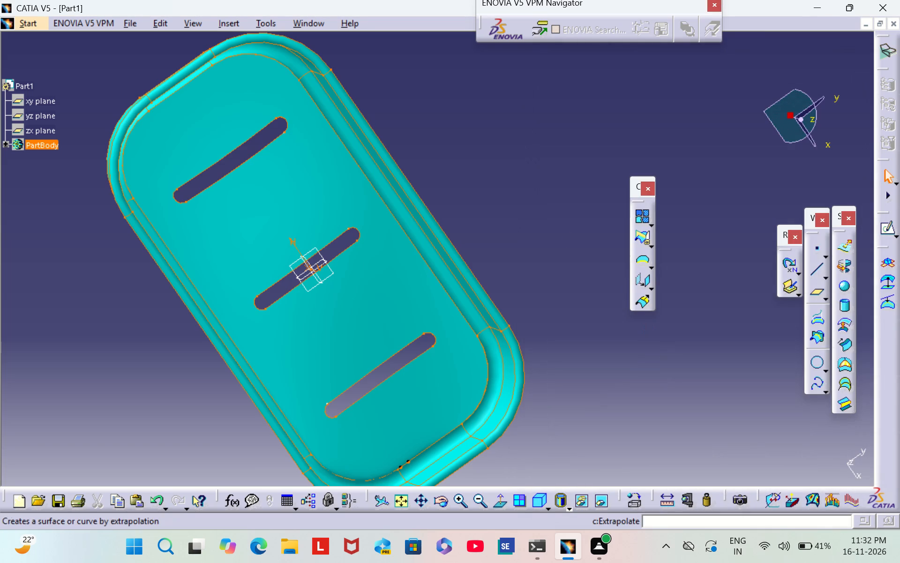
pyautogui.click(572, 241)
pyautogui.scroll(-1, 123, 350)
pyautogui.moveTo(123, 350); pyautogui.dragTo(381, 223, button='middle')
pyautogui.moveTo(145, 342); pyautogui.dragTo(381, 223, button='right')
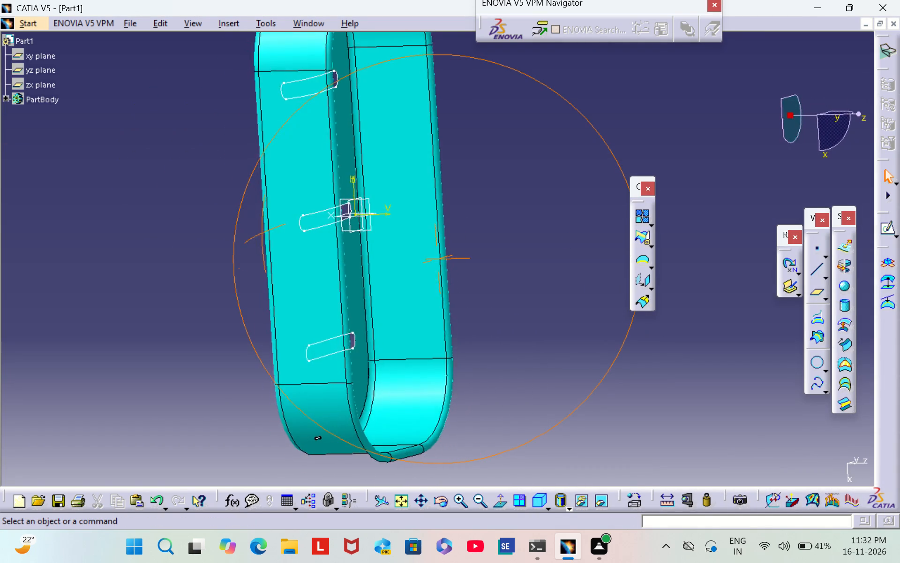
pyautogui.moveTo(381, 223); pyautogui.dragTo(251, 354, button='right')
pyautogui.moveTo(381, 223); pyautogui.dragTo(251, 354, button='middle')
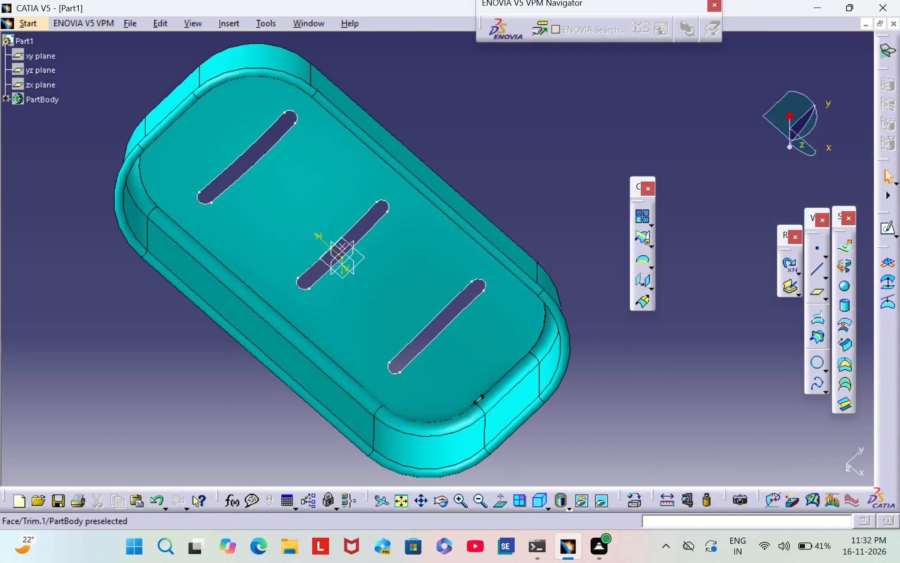
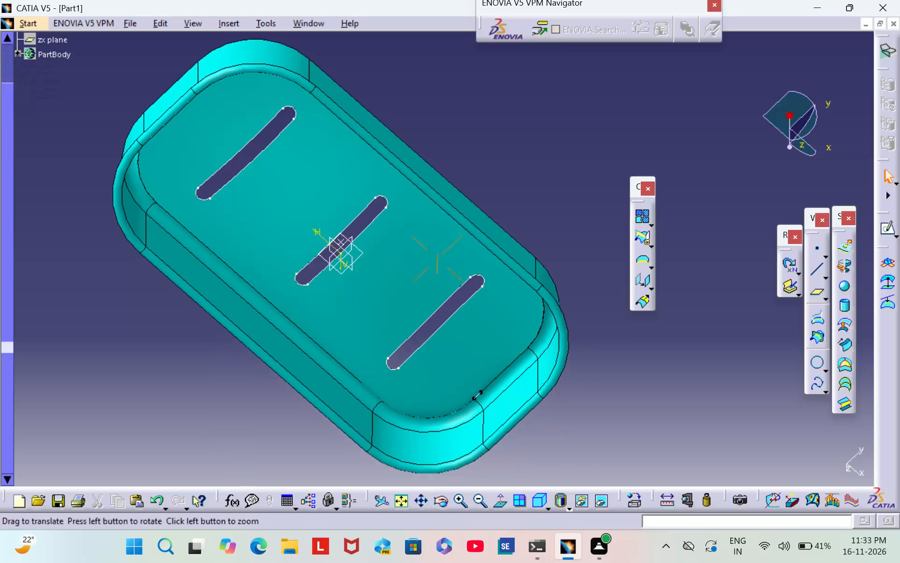
# Save the slotted tray model to the Desktop as a CATPart file named PART 7.
pyautogui.moveTo(585, 236); pyautogui.dragTo(477, 65, button='right')
pyautogui.click(541, 502)
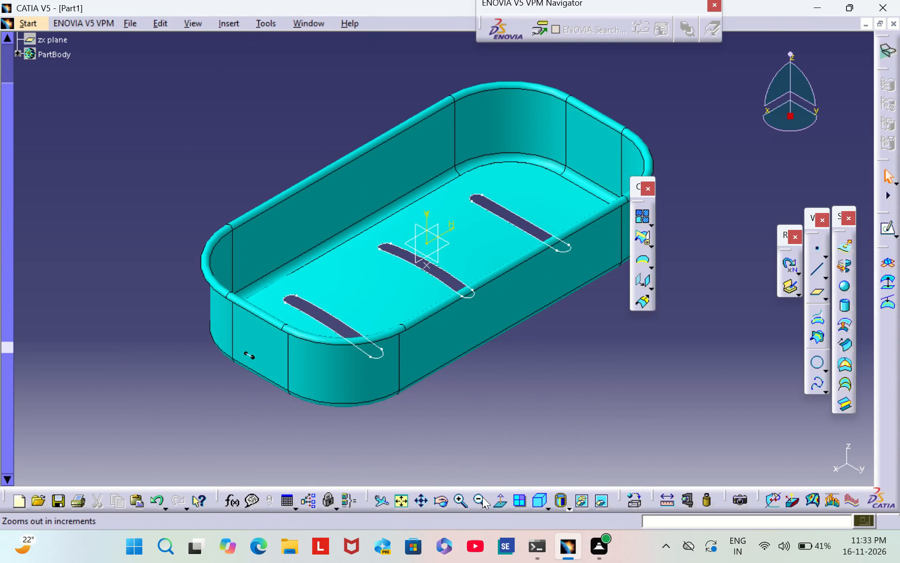
pyautogui.click(478, 498)
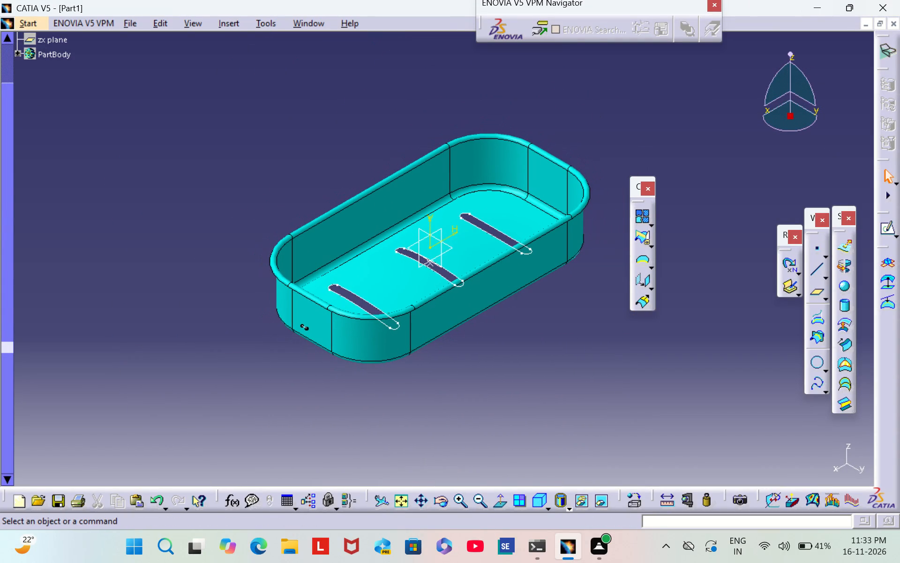
pyautogui.click(45, 487)
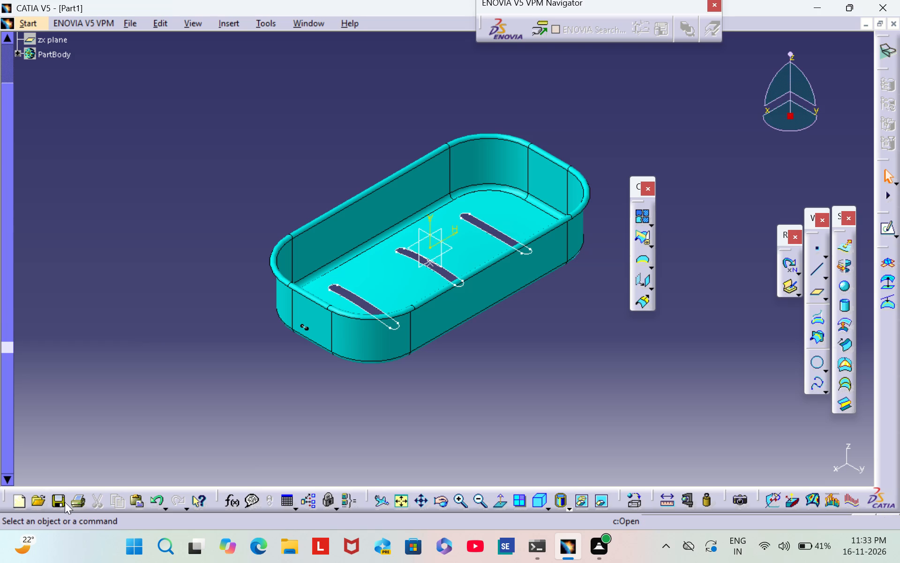
pyautogui.click(63, 504)
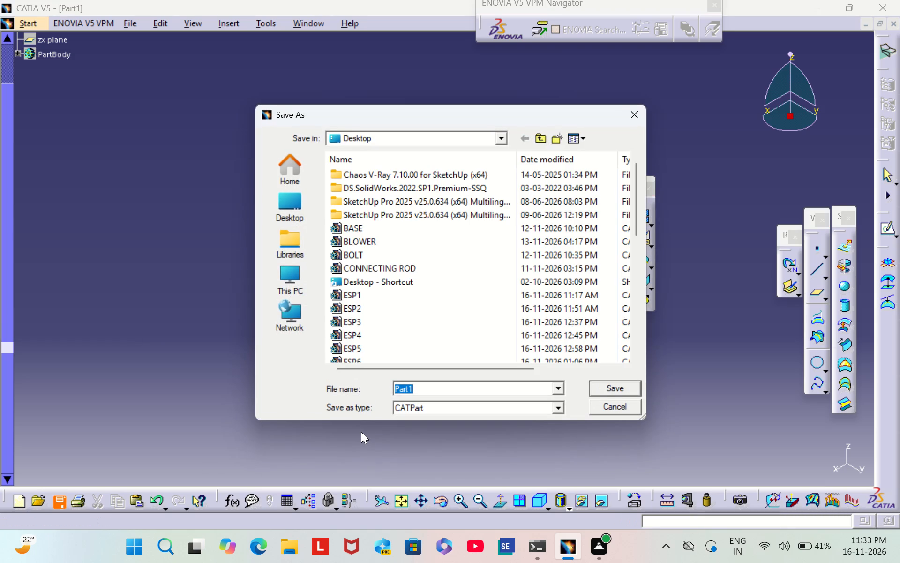
pyautogui.press('BackSpace')
pyautogui.write('PART')
pyautogui.press('space')
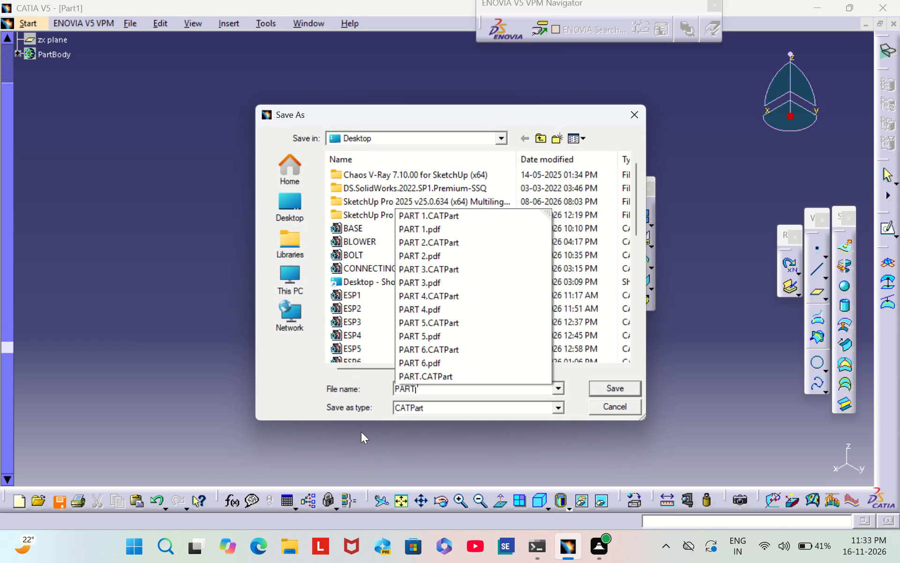
pyautogui.press('7')
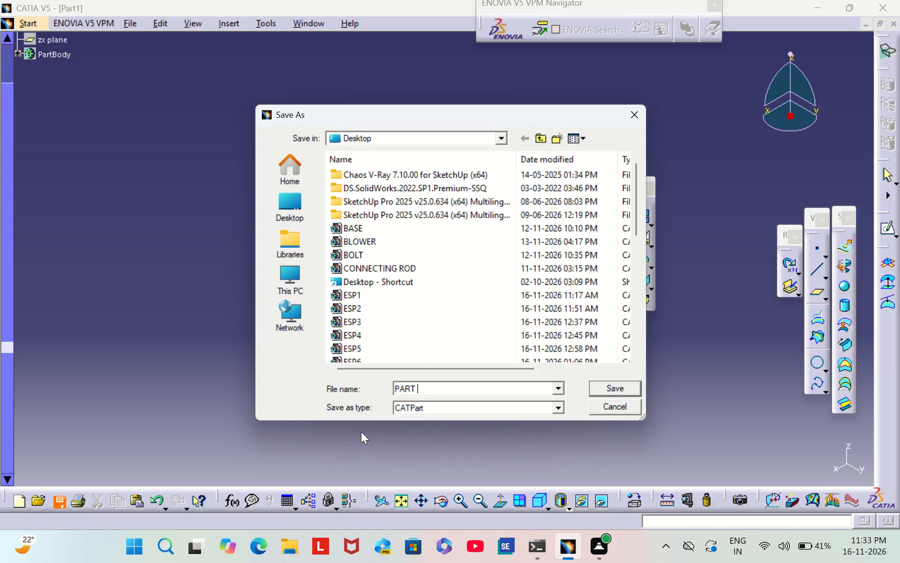
pyautogui.click(627, 390)
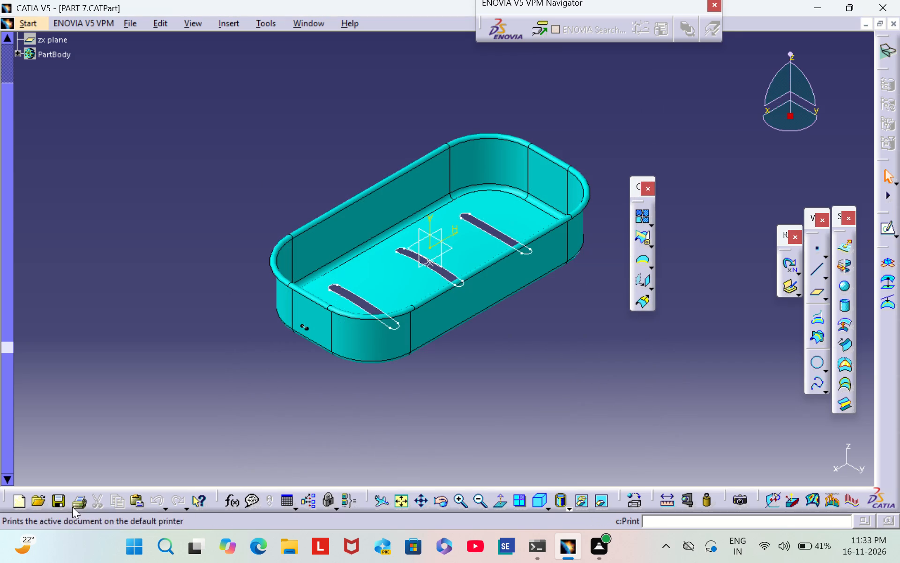
# Print the tray model to a PDF document named PART 7 on the Desktop.
pyautogui.click(74, 504)
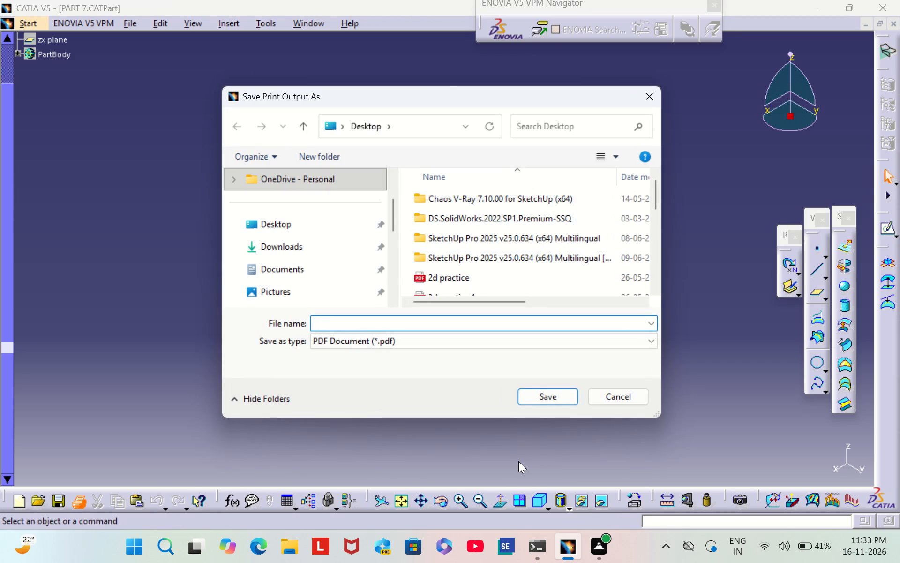
pyautogui.write('PART')
pyautogui.press('space')
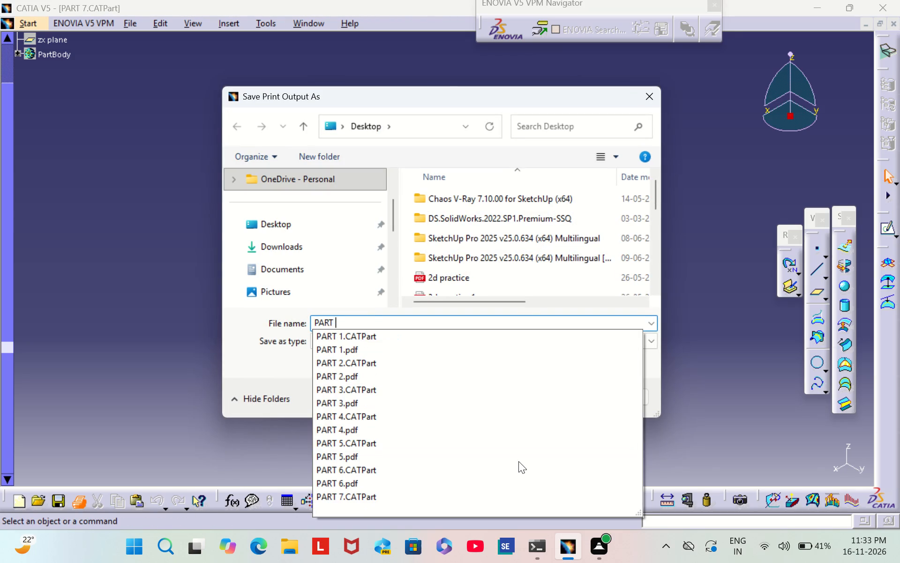
pyautogui.press('7')
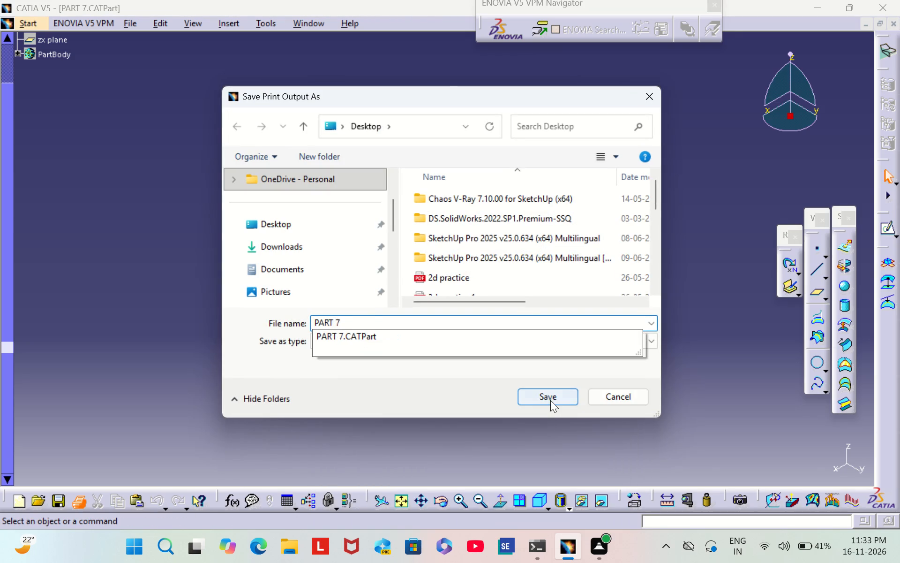
pyautogui.click(550, 399)
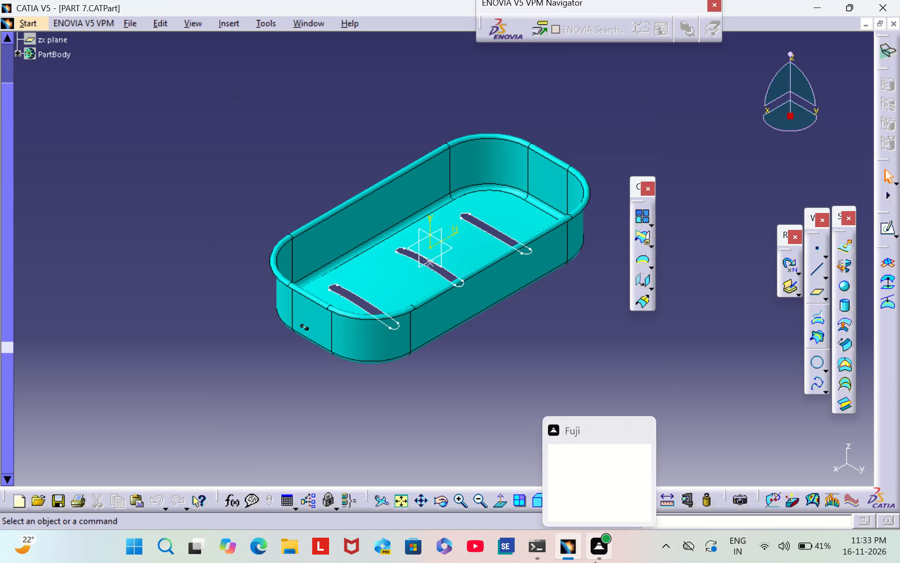